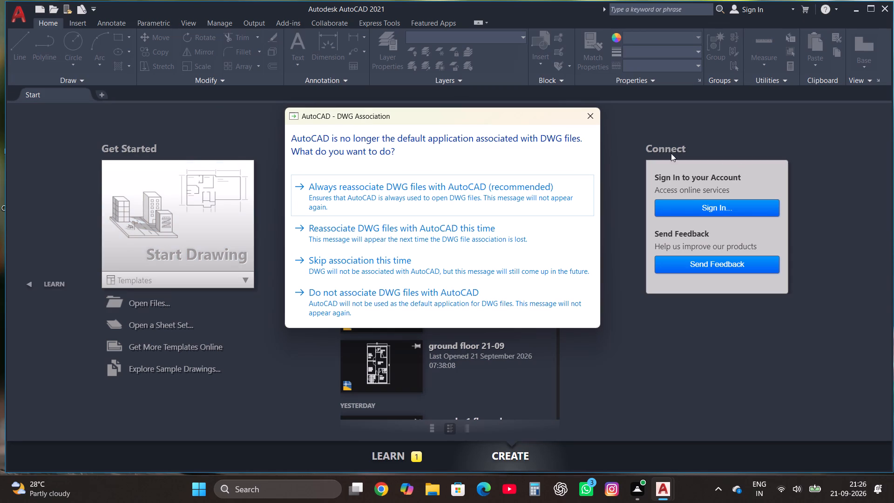
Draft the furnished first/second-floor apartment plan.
Dismiss the DWG association prompt without choosing an option and start a new blank drawing.
{"action": "left_click", "coordinate": [600, 112]}
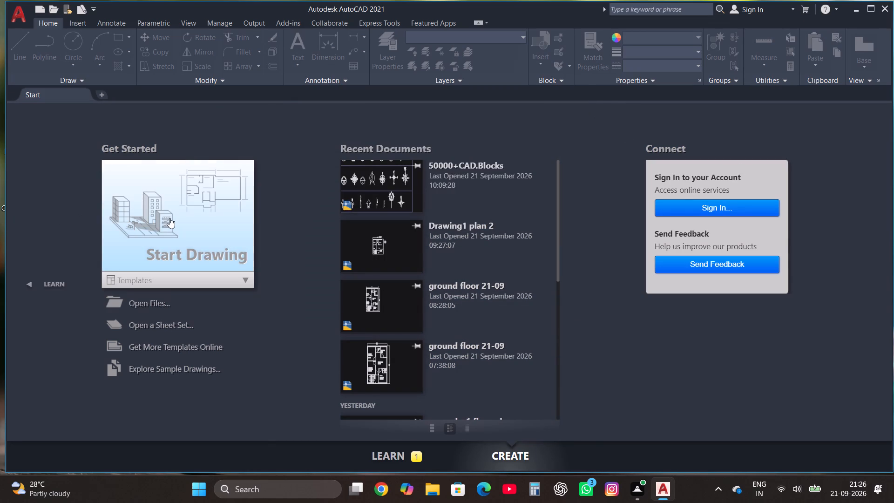
{"action": "double_click", "coordinate": [170, 218]}
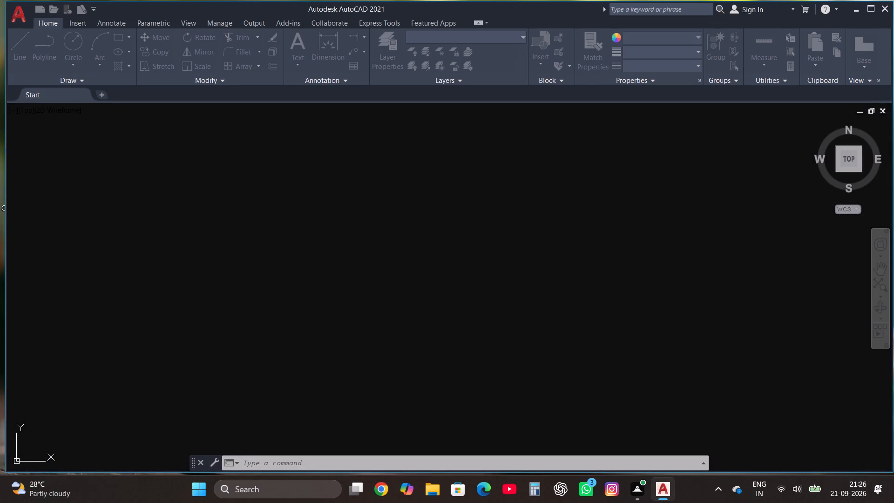
Check the file saving and log file settings in Options and accept them as they are.
{"action": "type", "text": "opt"}
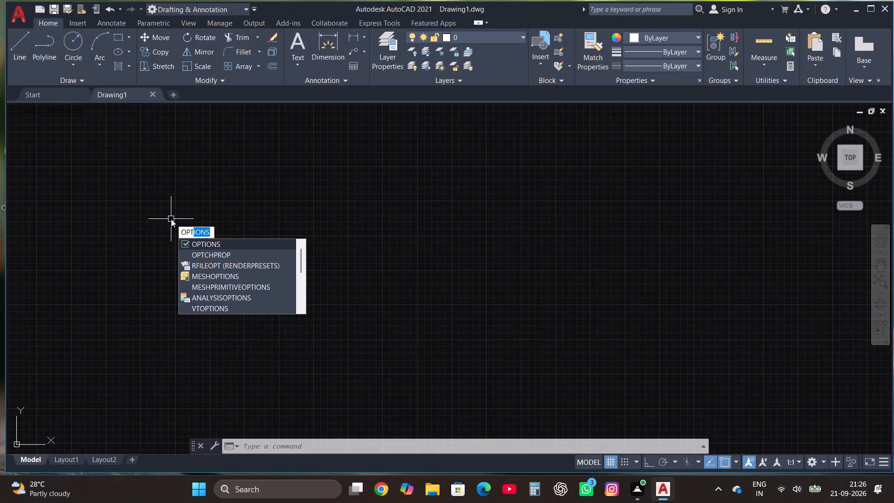
{"action": "left_click", "coordinate": [229, 241]}
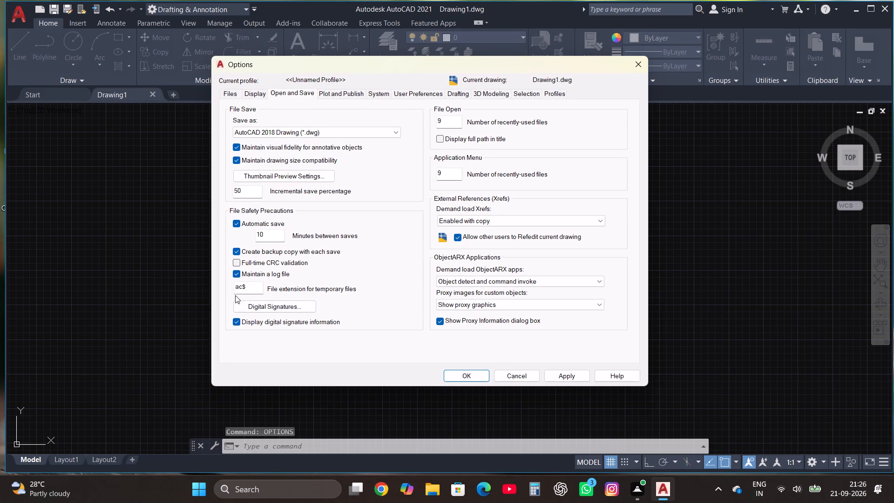
{"action": "left_click", "coordinate": [471, 373]}
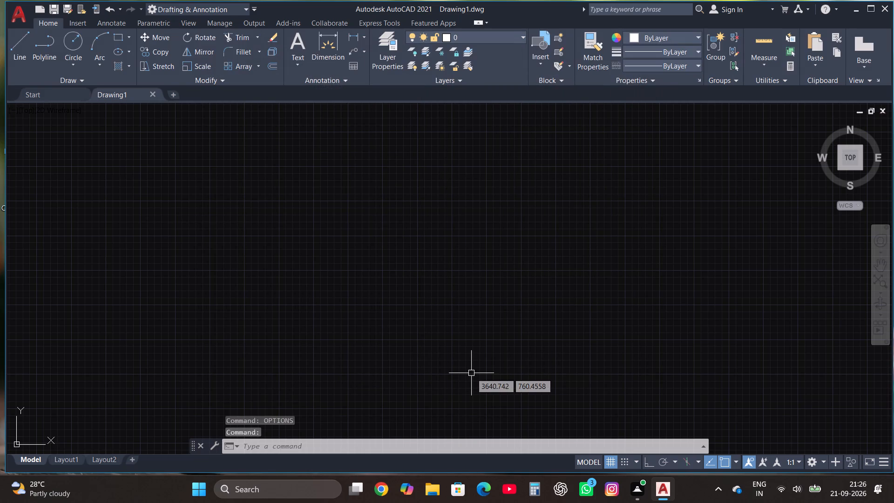
Turn on log file recording with the LOGFILEON command.
{"action": "type", "text": "log"}
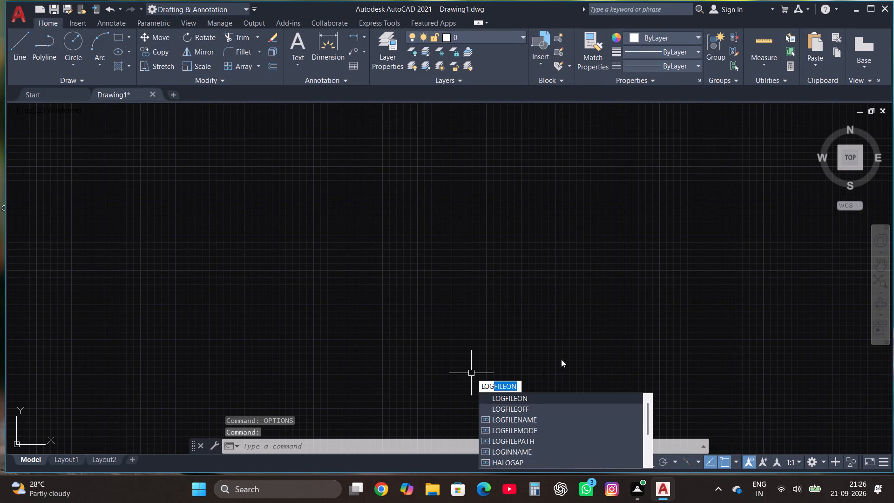
{"action": "left_click", "coordinate": [528, 398]}
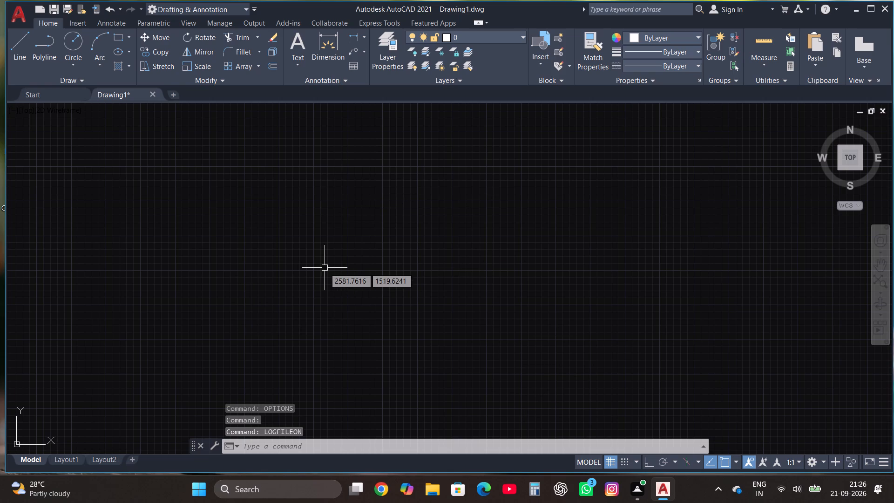
Configure the drawing units to Architectural length with 0'-0" precision and Inches as the insertion scale.
{"action": "type", "text": "un"}
{"action": "key", "text": "Return"}
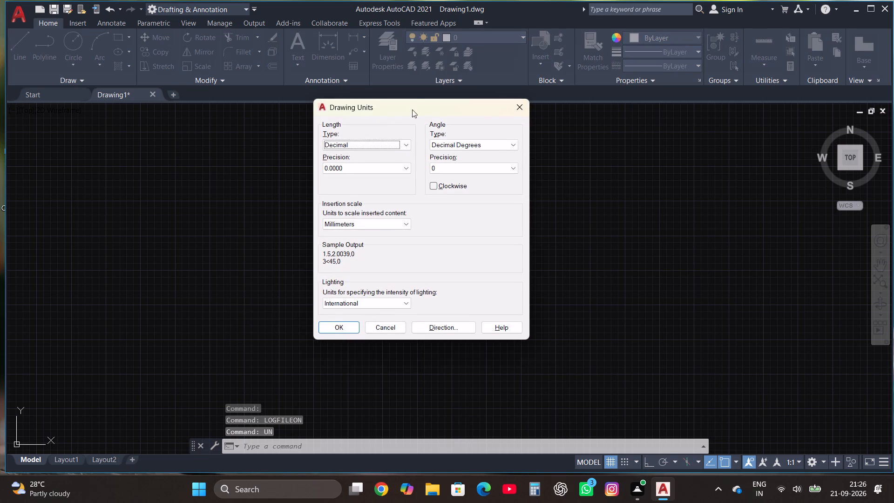
{"action": "left_click", "coordinate": [394, 143]}
{"action": "left_click", "coordinate": [372, 153]}
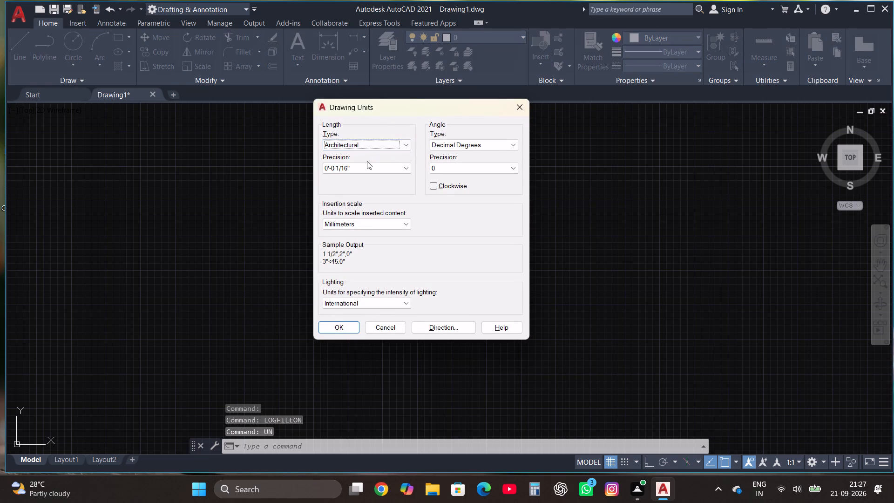
{"action": "left_click", "coordinate": [363, 167]}
{"action": "left_click", "coordinate": [356, 177]}
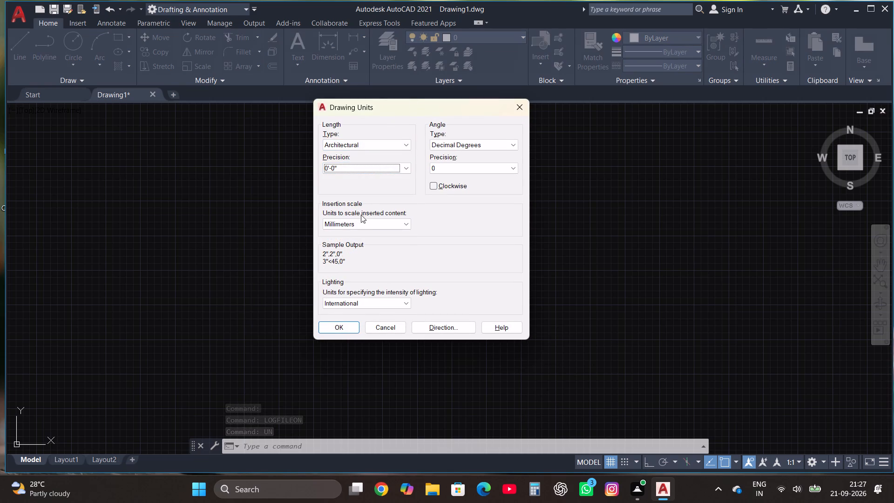
{"action": "left_click", "coordinate": [358, 226]}
{"action": "left_click", "coordinate": [356, 238]}
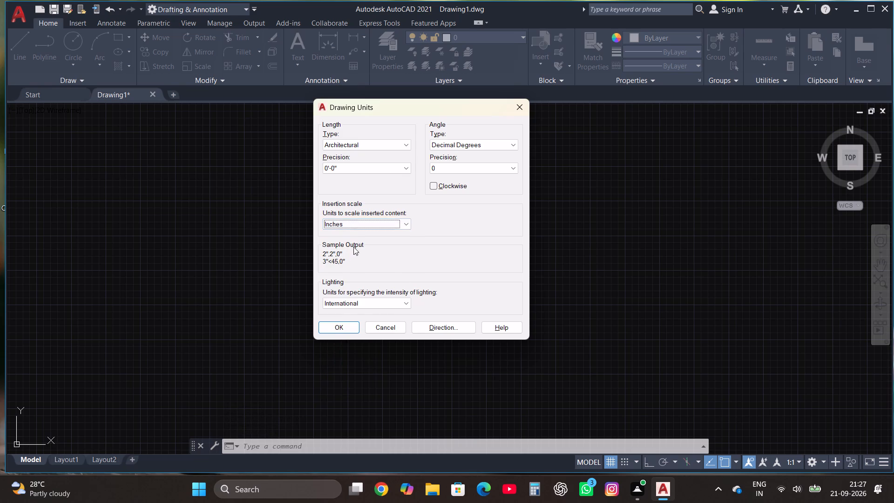
{"action": "left_click", "coordinate": [339, 325]}
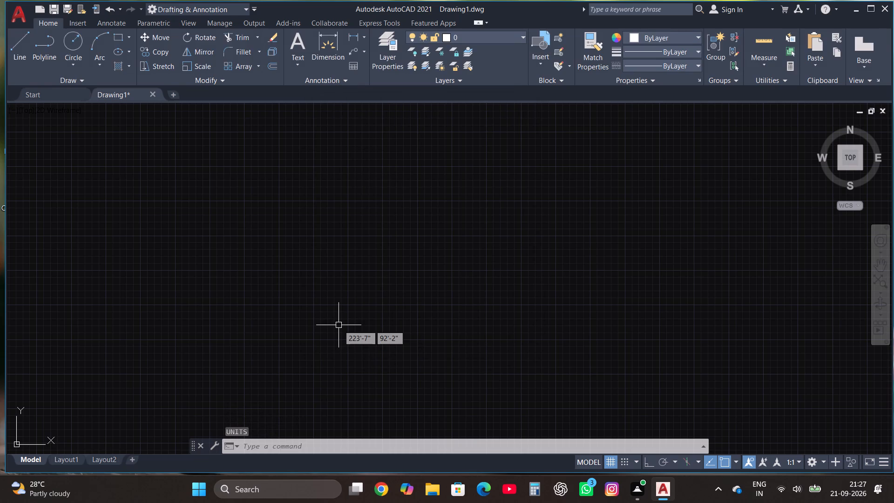
Modify the ISO-25 dimension style's primary units to Architectural format with 0'-0" precision.
{"action": "type", "text": "dim"}
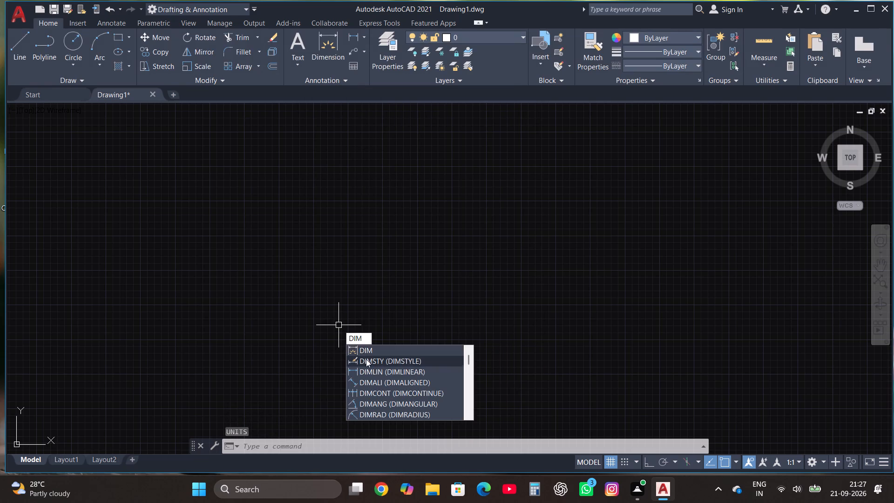
{"action": "left_click", "coordinate": [376, 360]}
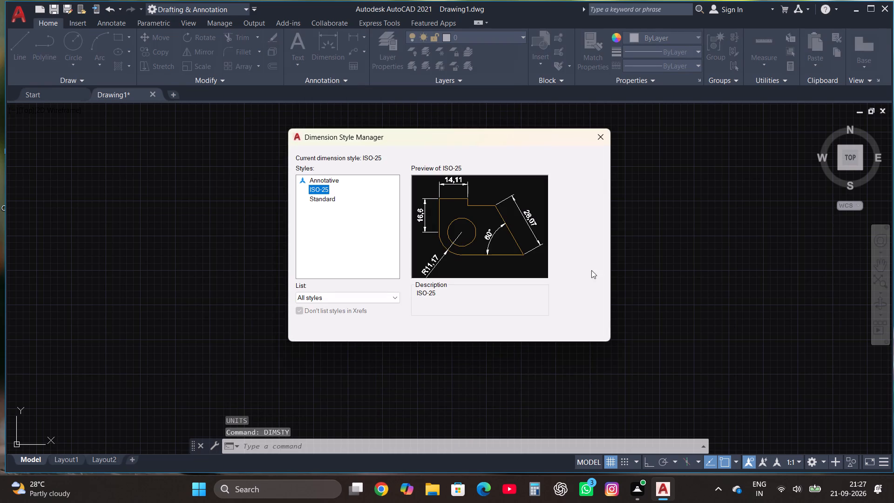
{"action": "left_click", "coordinate": [581, 217]}
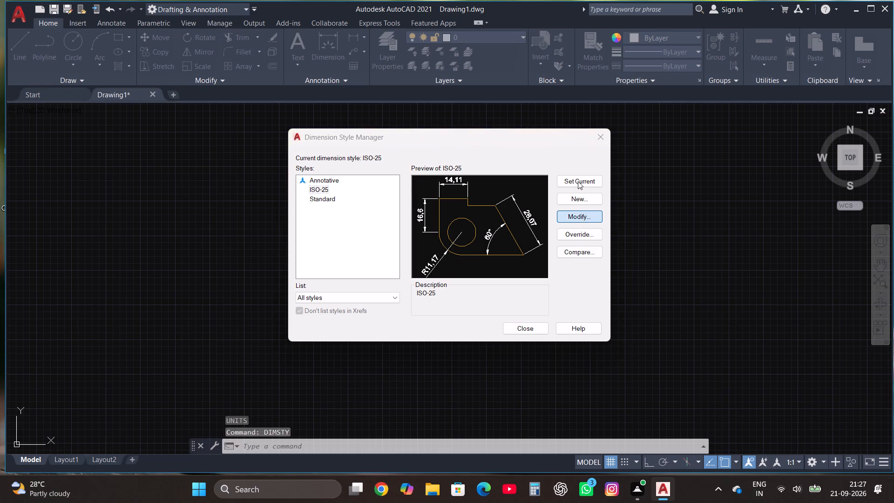
{"action": "left_click", "coordinate": [401, 100]}
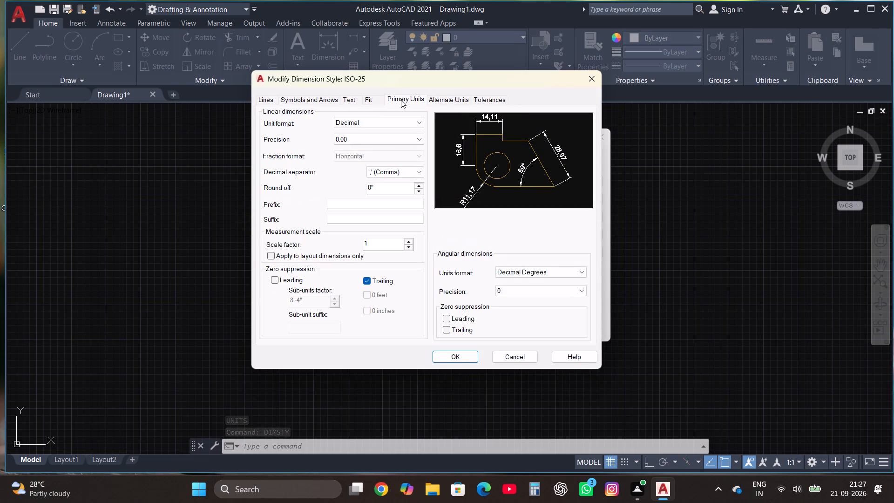
{"action": "left_click", "coordinate": [380, 119]}
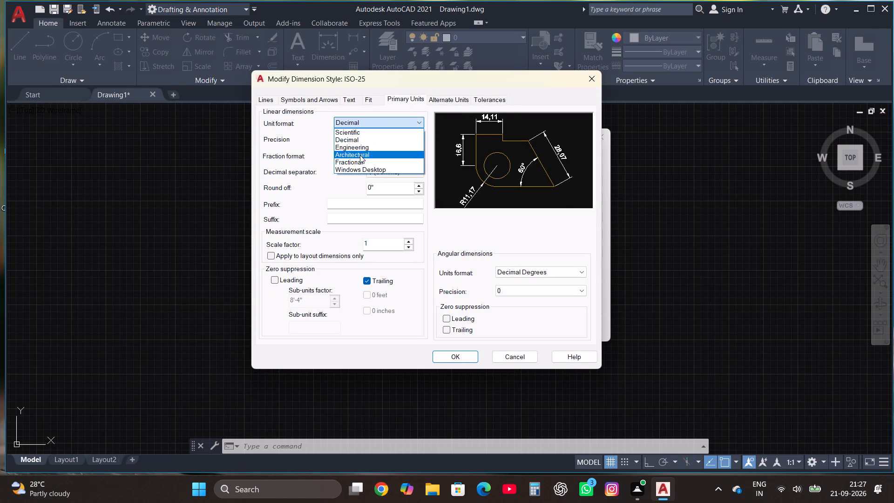
{"action": "left_click", "coordinate": [360, 152]}
{"action": "left_click", "coordinate": [362, 140]}
{"action": "left_click", "coordinate": [354, 148]}
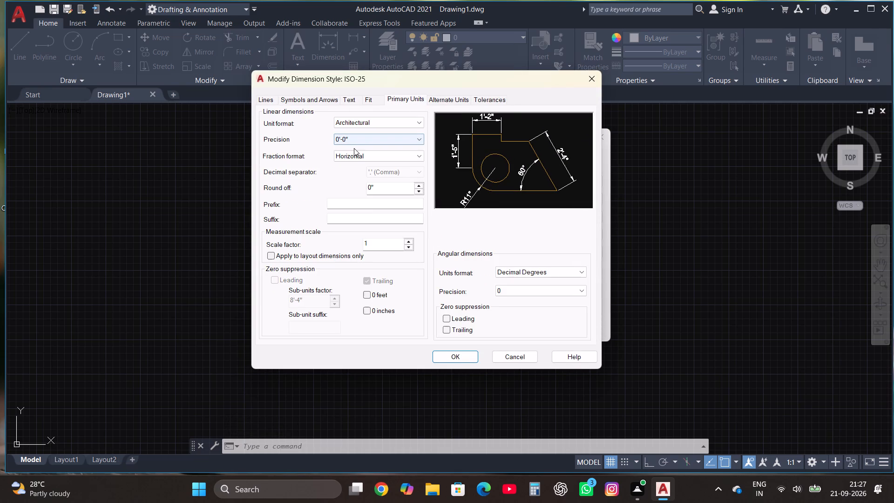
Set the ISO-25 dimension text height to 1', make the style current and close the Dimension Style Manager.
{"action": "left_click", "coordinate": [349, 99]}
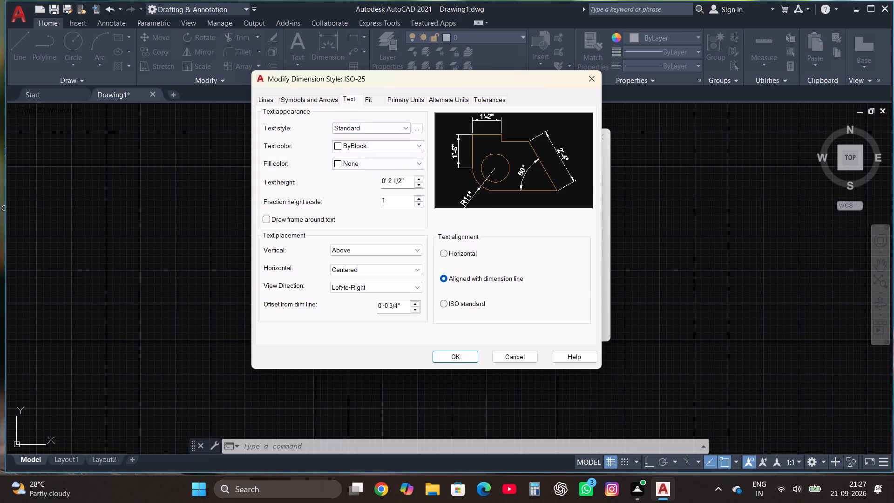
{"action": "left_click_drag", "start_coordinate": [404, 184], "coordinate": [367, 191]}
{"action": "type", "text": "1'"}
{"action": "left_click", "coordinate": [465, 357]}
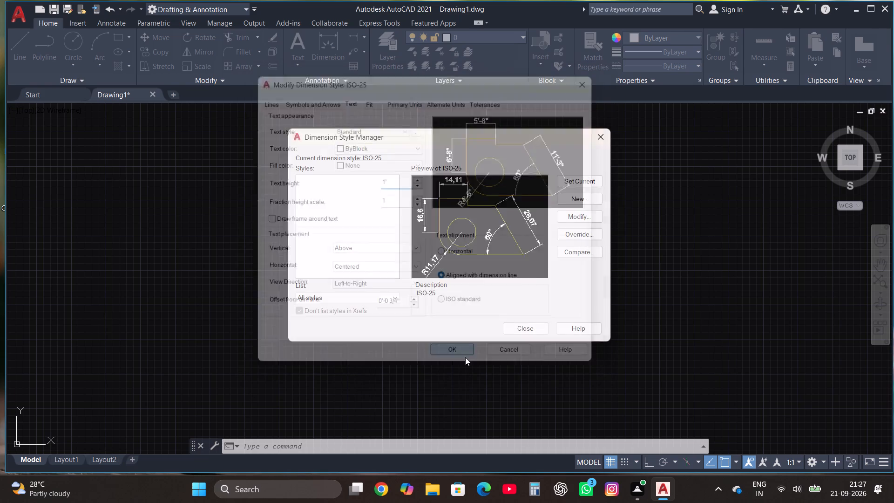
{"action": "left_click", "coordinate": [591, 176]}
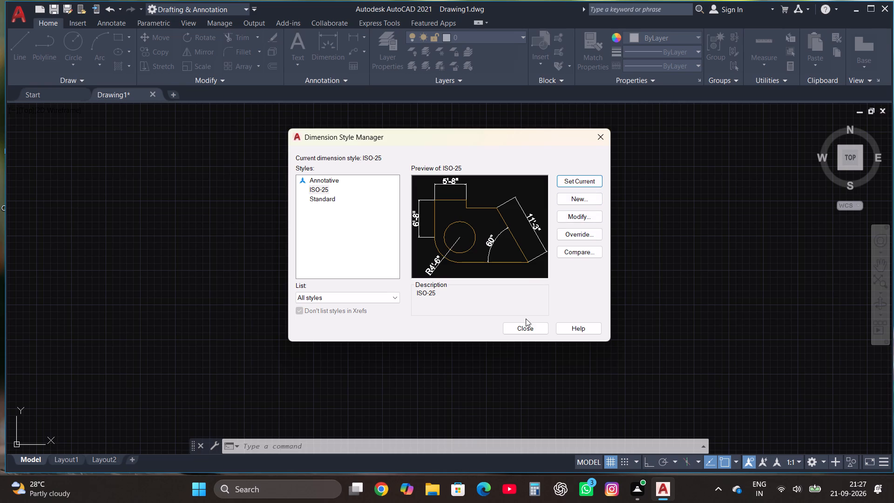
{"action": "left_click", "coordinate": [530, 329]}
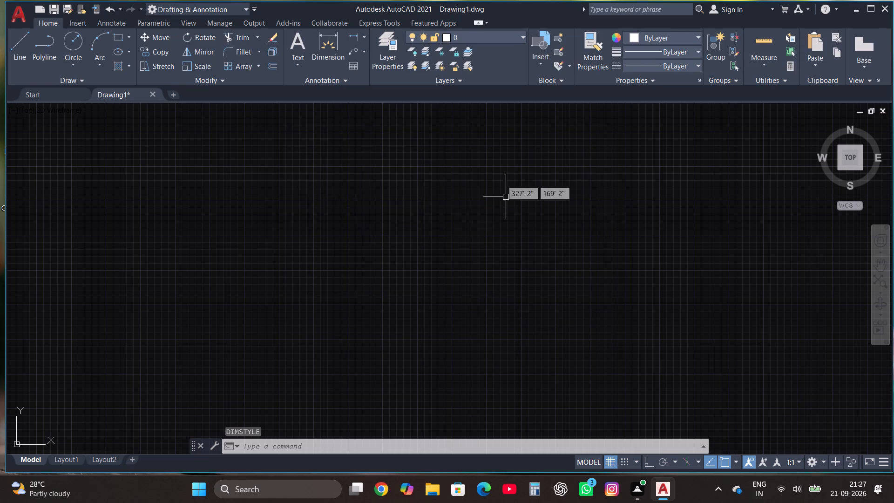
With Ortho on, draw a closed rectangle of lines 11' wide and 10'9" high in the empty drawing area.
{"action": "left_click", "coordinate": [20, 43]}
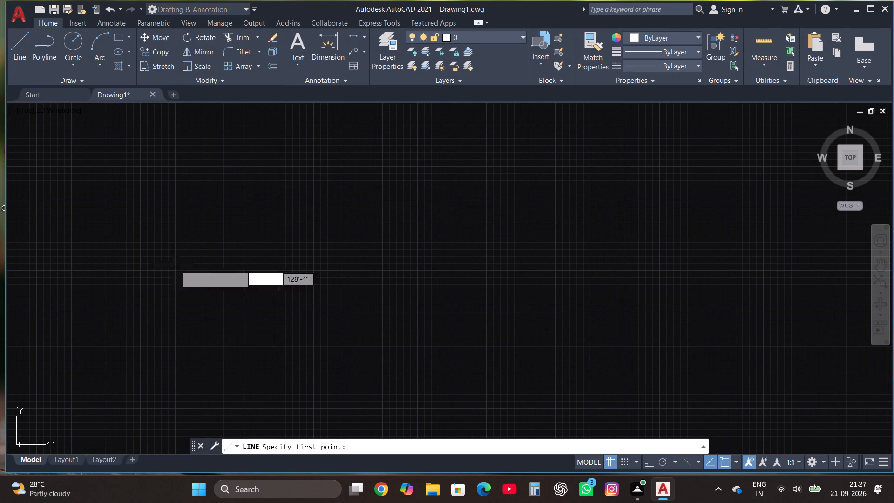
{"action": "left_click", "coordinate": [200, 202]}
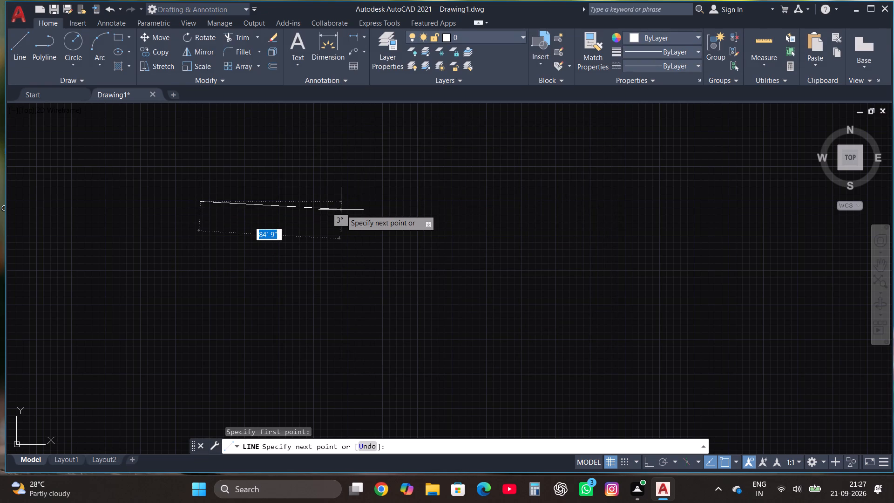
{"action": "key", "text": "F8"}
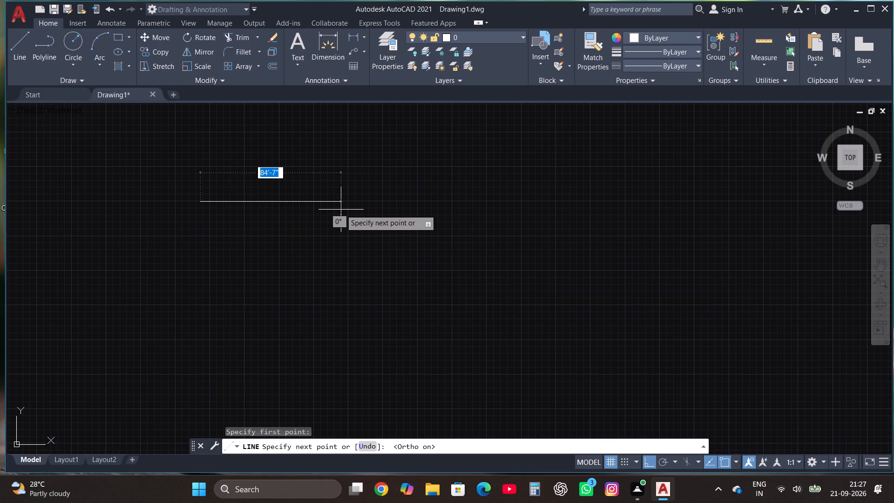
{"action": "type", "text": "11'"}
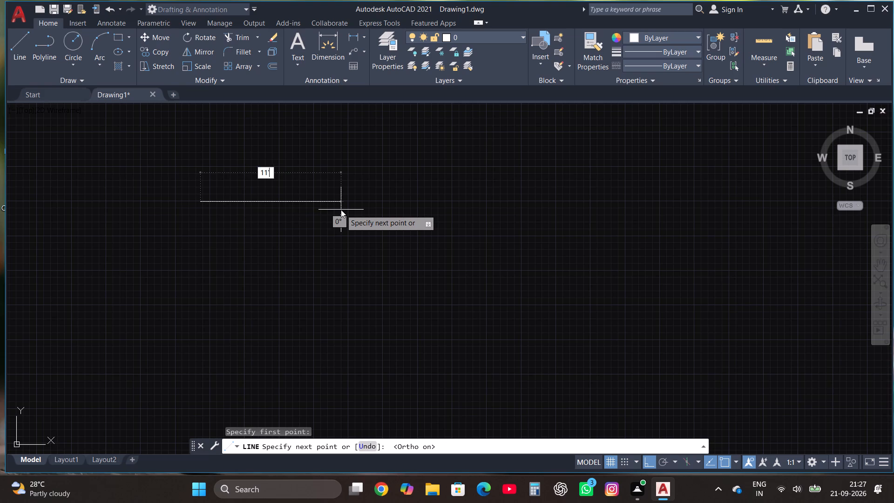
{"action": "key", "text": "Return"}
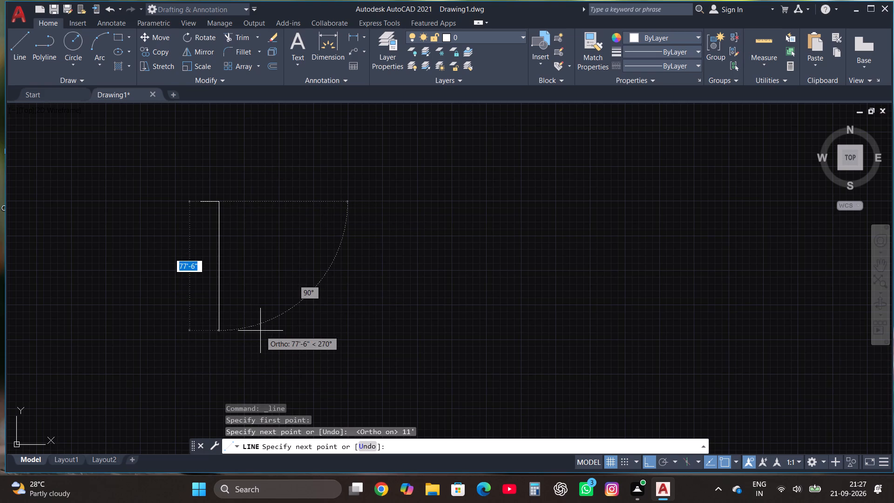
{"action": "type", "text": "10"}
{"action": "key", "text": "apostrophe"}
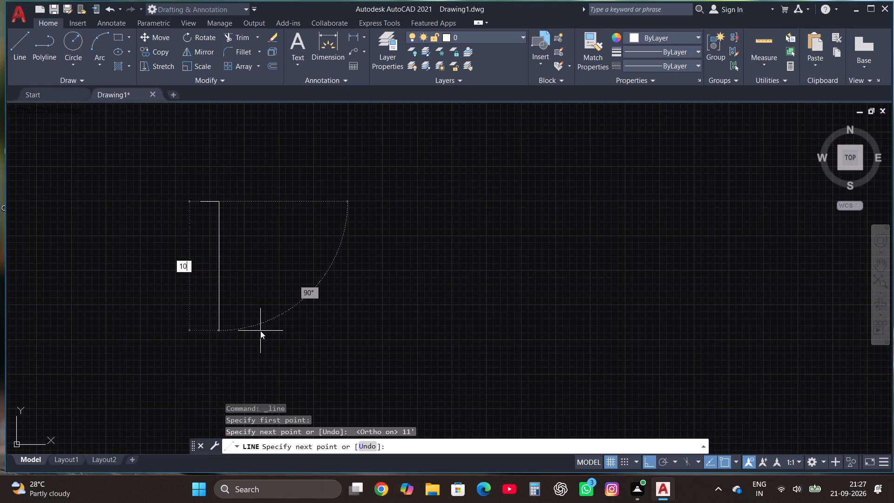
{"action": "type", "text": "9\""}
{"action": "key", "text": "Return"}
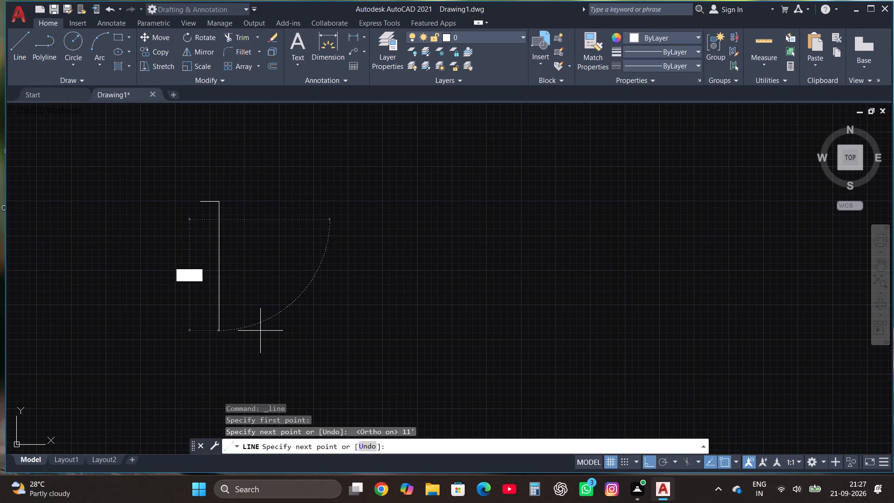
{"action": "scroll", "coordinate": [260, 331], "scroll_direction": "down", "scroll_amount": 6}
{"action": "scroll", "coordinate": [241, 293], "scroll_direction": "up", "scroll_amount": 5}
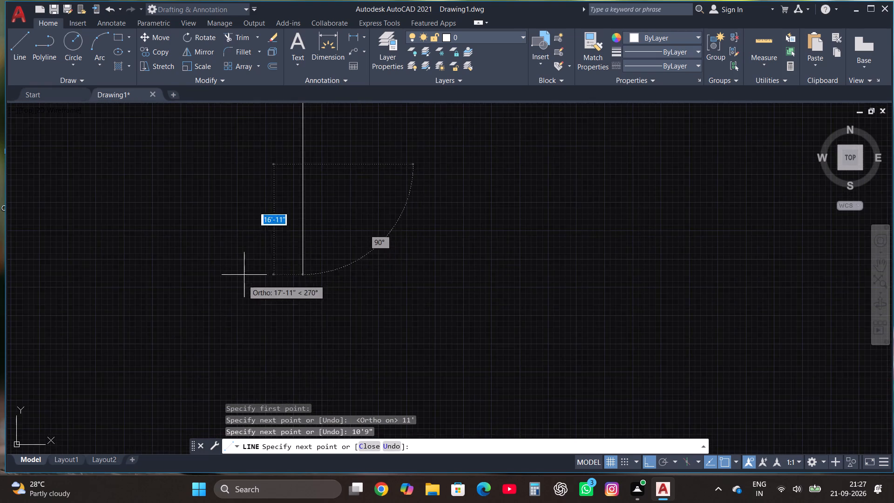
{"action": "scroll", "coordinate": [264, 389], "scroll_direction": "down", "scroll_amount": 2}
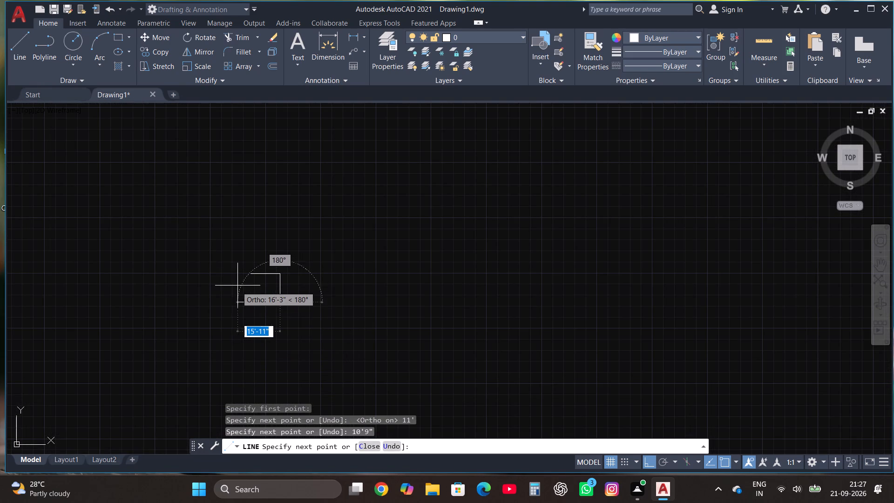
{"action": "scroll", "coordinate": [237, 285], "scroll_direction": "up", "scroll_amount": 1}
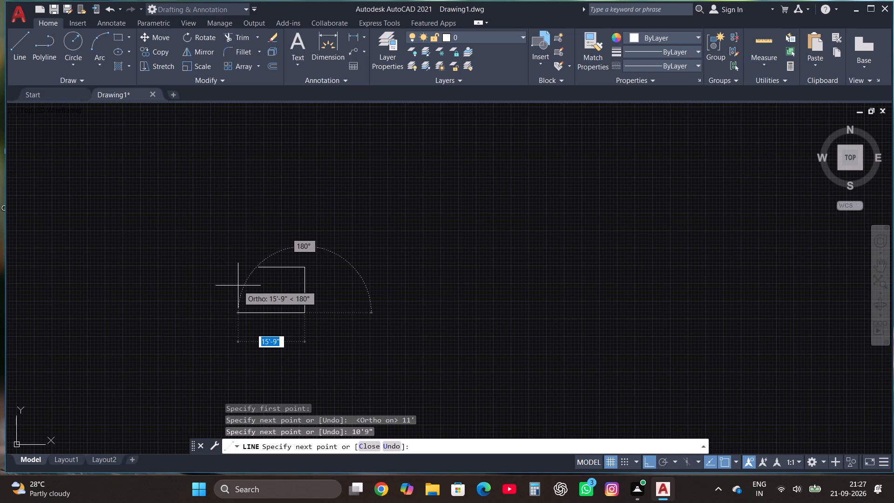
{"action": "type", "text": "11'"}
{"action": "key", "text": "Return"}
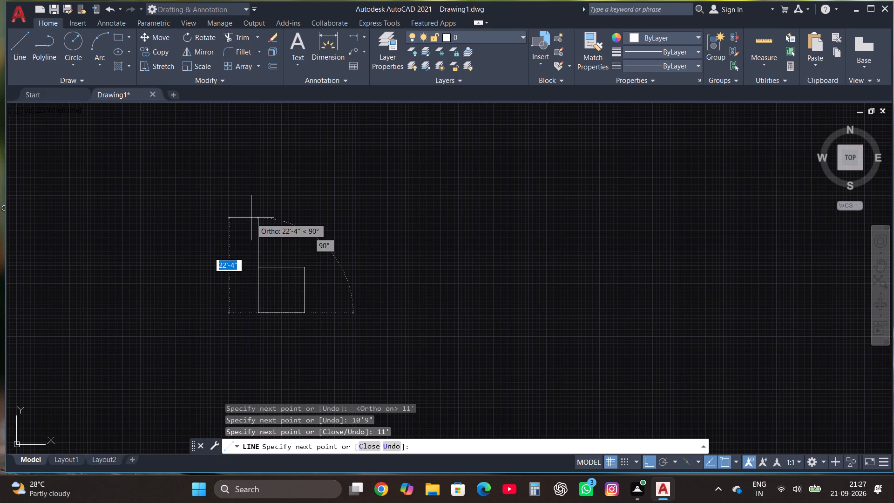
{"action": "type", "text": "10'9\""}
{"action": "key", "text": "Return"}
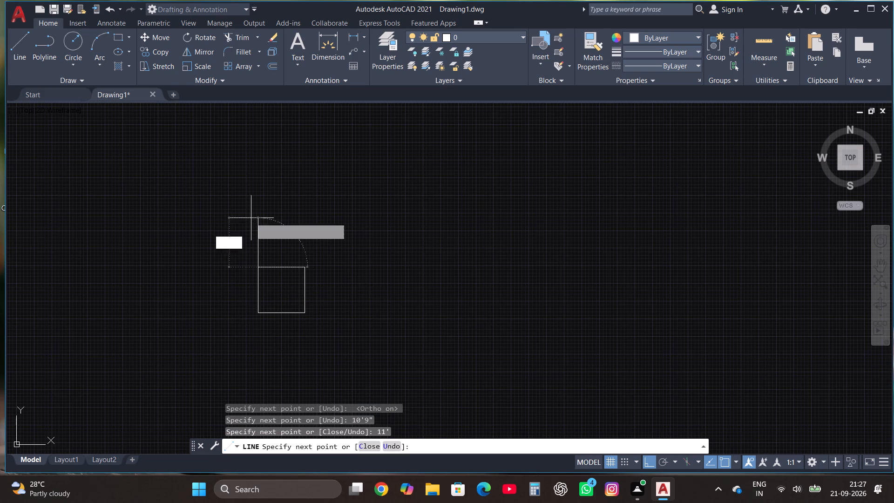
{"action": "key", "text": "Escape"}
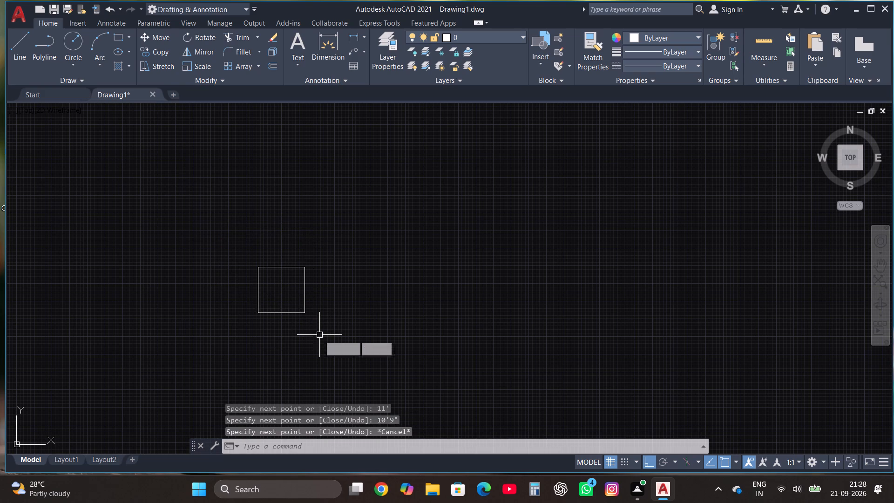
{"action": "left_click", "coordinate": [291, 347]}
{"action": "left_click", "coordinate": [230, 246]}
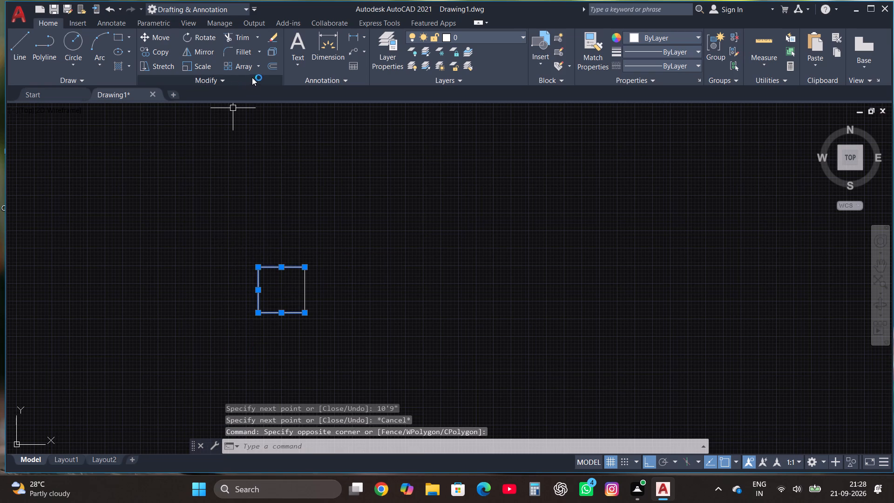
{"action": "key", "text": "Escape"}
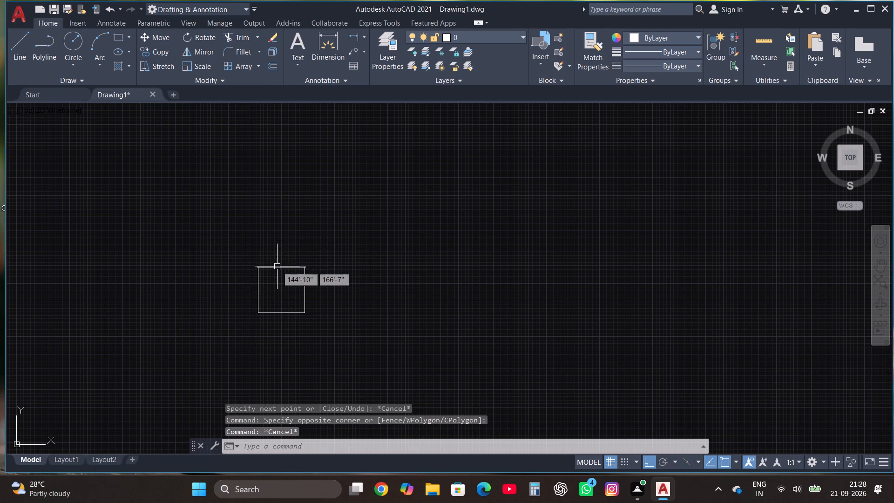
Offset the rectangle's top and left lines outward by 9" to form the thicker walls.
{"action": "left_click", "coordinate": [277, 266]}
{"action": "left_click", "coordinate": [274, 70]}
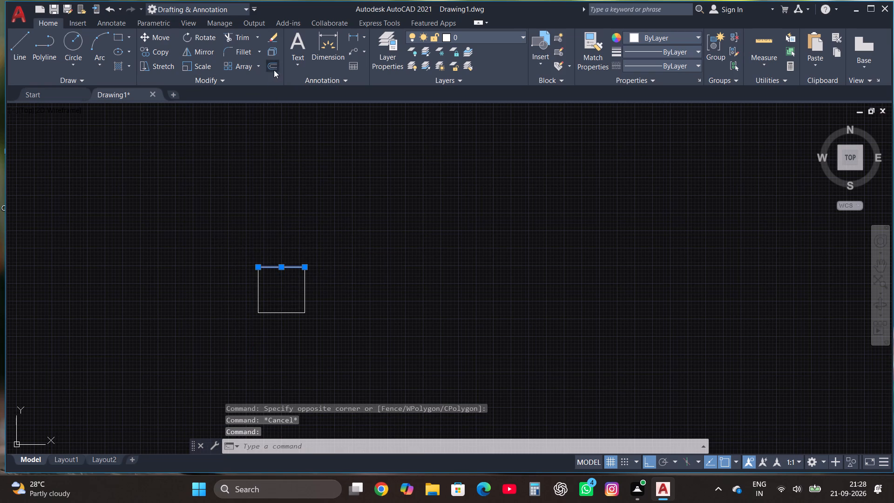
{"action": "left_click", "coordinate": [282, 269]}
{"action": "left_click", "coordinate": [282, 260]}
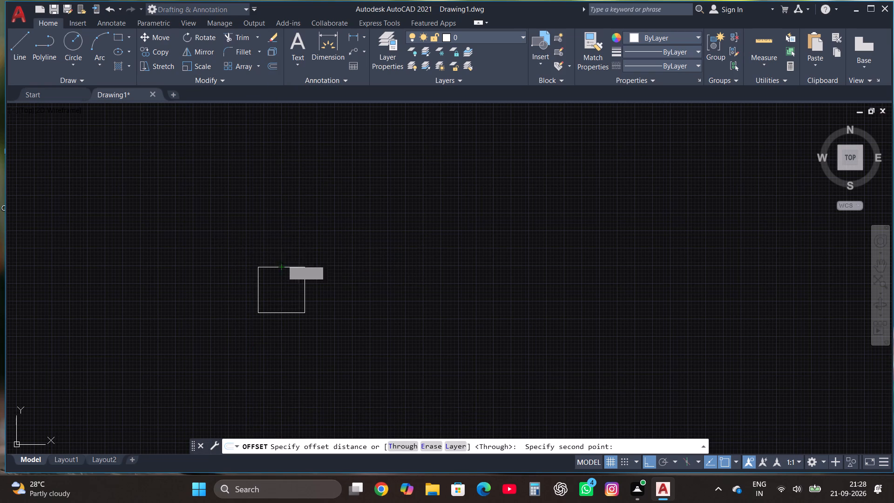
{"action": "type", "text": "9\""}
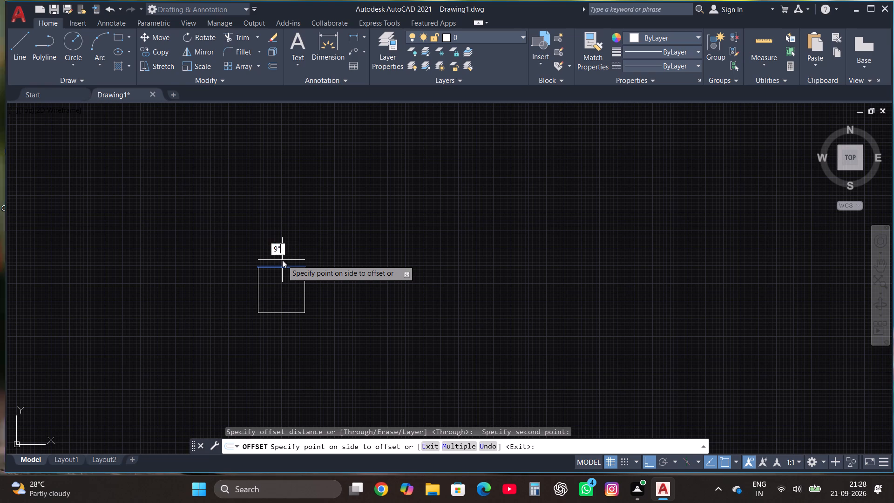
{"action": "key", "text": "Return"}
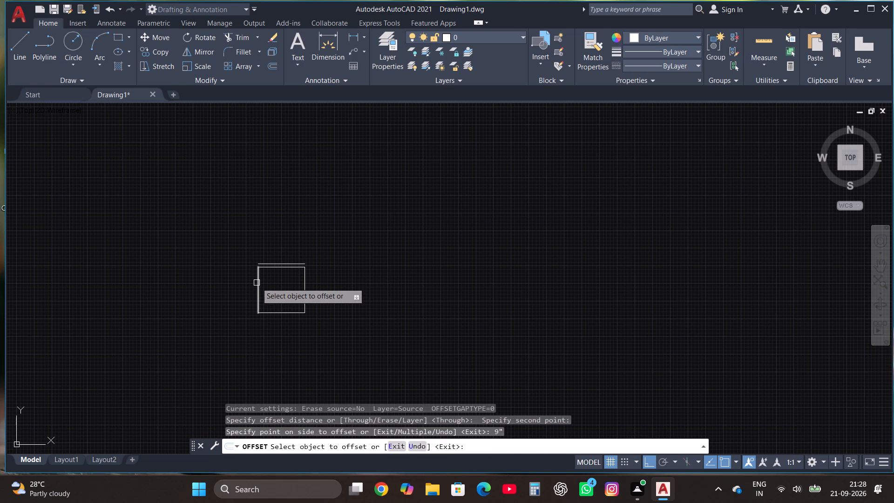
{"action": "left_click", "coordinate": [257, 283]}
{"action": "type", "text": "9\""}
{"action": "key", "text": "Return"}
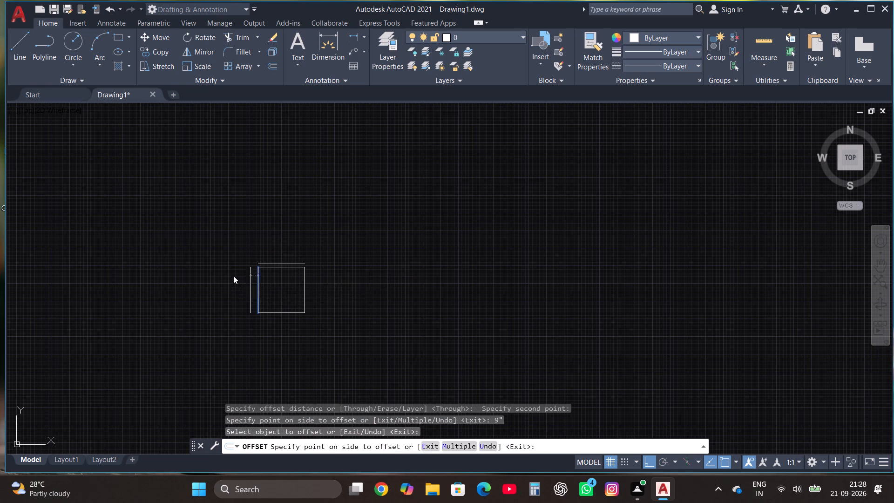
Offset the rectangle's bottom and right lines outward by 4.5" to form the thinner walls.
{"action": "left_click", "coordinate": [276, 315]}
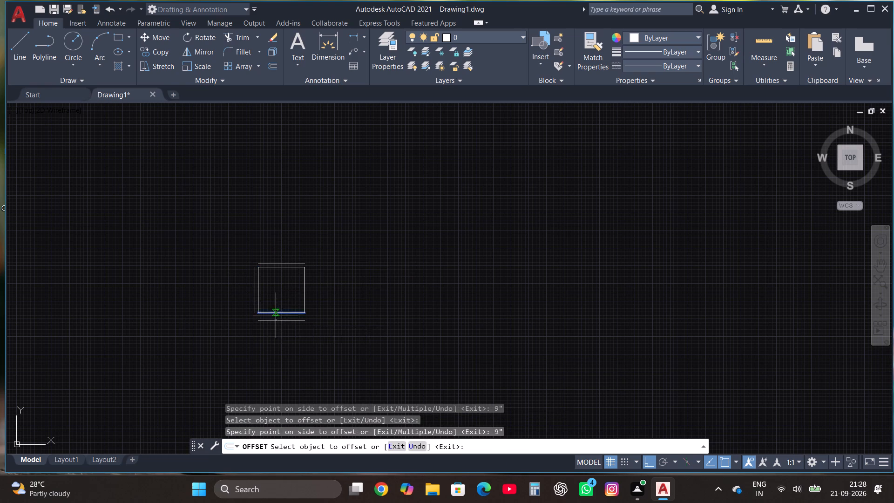
{"action": "type", "text": "4.5\""}
{"action": "key", "text": "Return"}
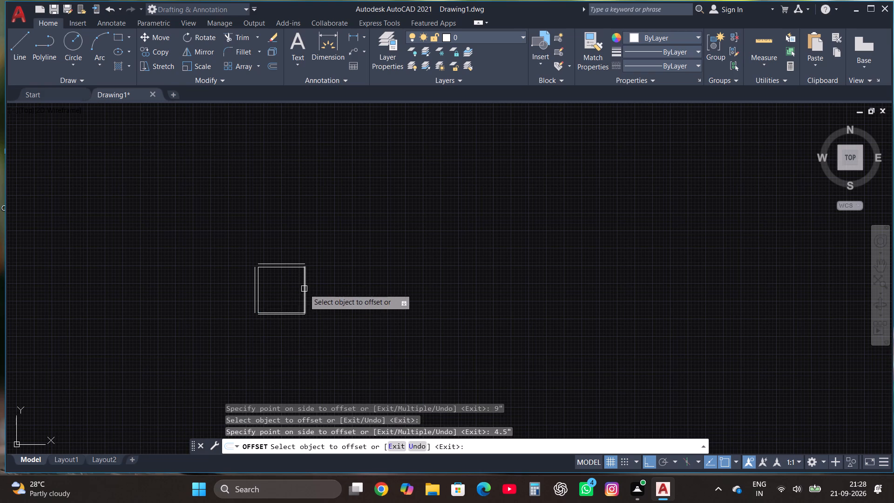
{"action": "left_click", "coordinate": [304, 289]}
{"action": "type", "text": "4.5\""}
{"action": "key", "text": "Return"}
{"action": "key", "text": "Escape"}
Fillet the outer offset lines into closed sharp corners at the room's upper-left and upper-right.
{"action": "scroll", "coordinate": [267, 307], "scroll_direction": "up", "scroll_amount": 2}
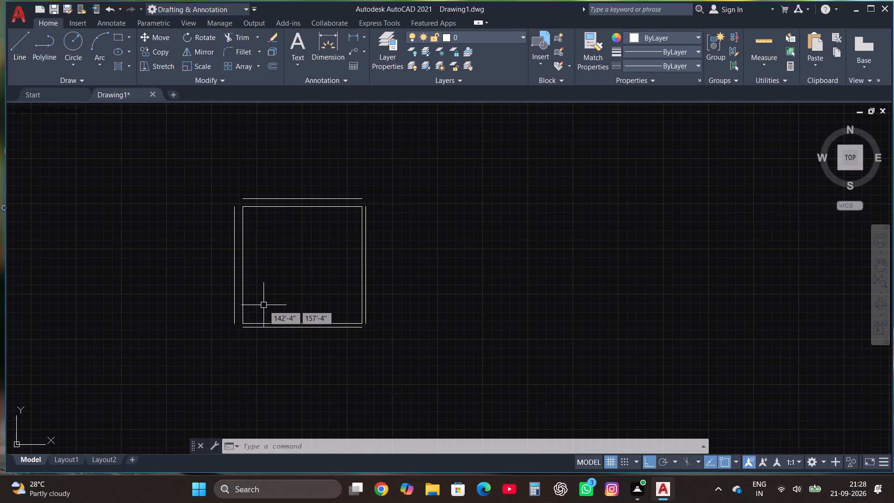
{"action": "left_click", "coordinate": [238, 52]}
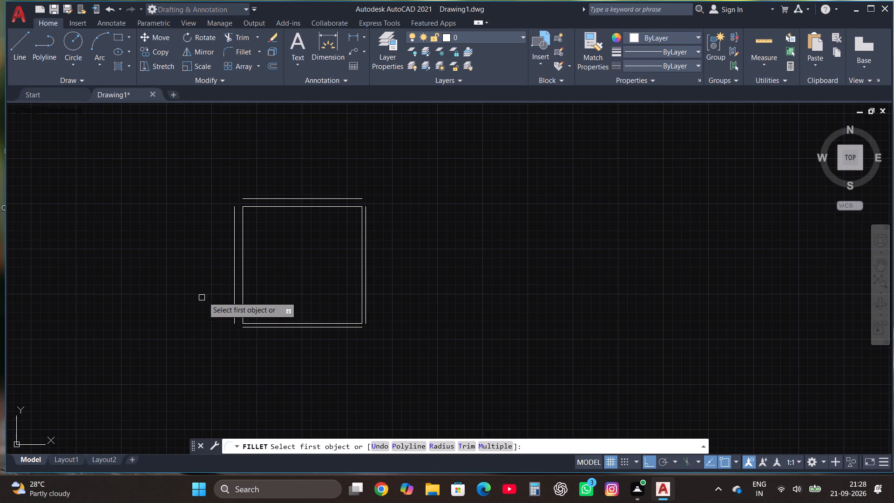
{"action": "left_click", "coordinate": [237, 248]}
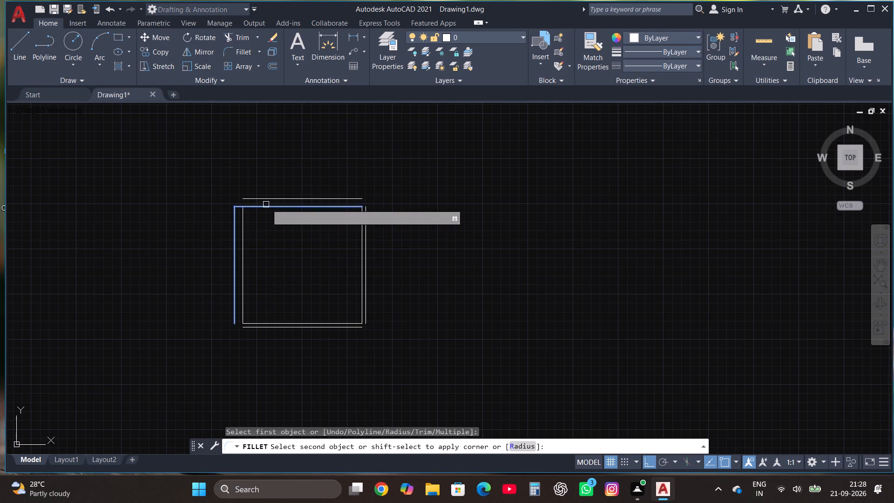
{"action": "left_click", "coordinate": [268, 200]}
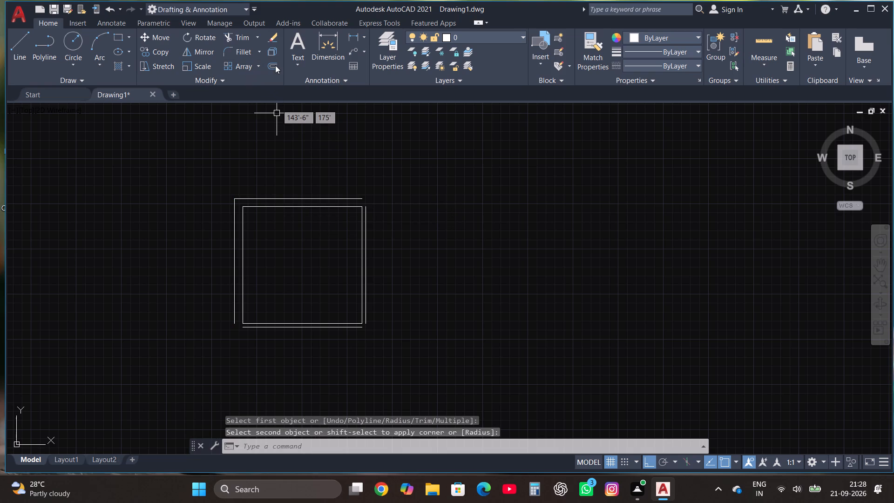
{"action": "left_click", "coordinate": [275, 66]}
{"action": "key", "text": "Escape"}
{"action": "left_click", "coordinate": [250, 53]}
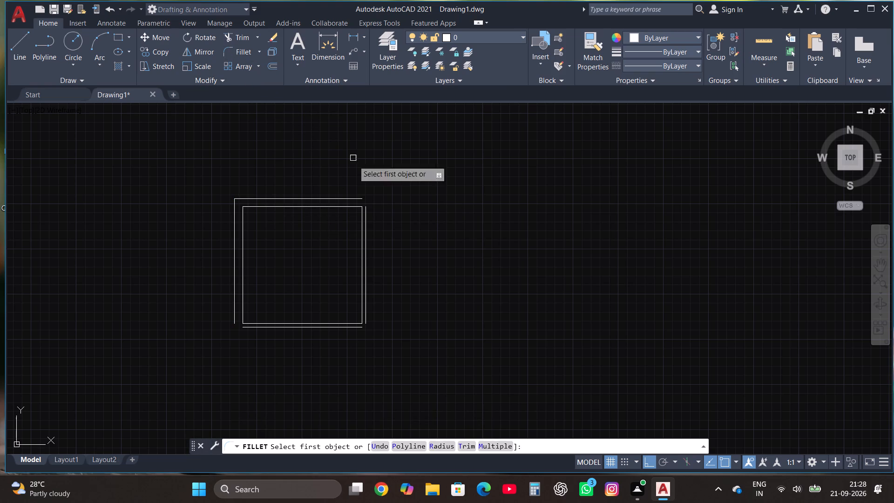
{"action": "left_click", "coordinate": [351, 196]}
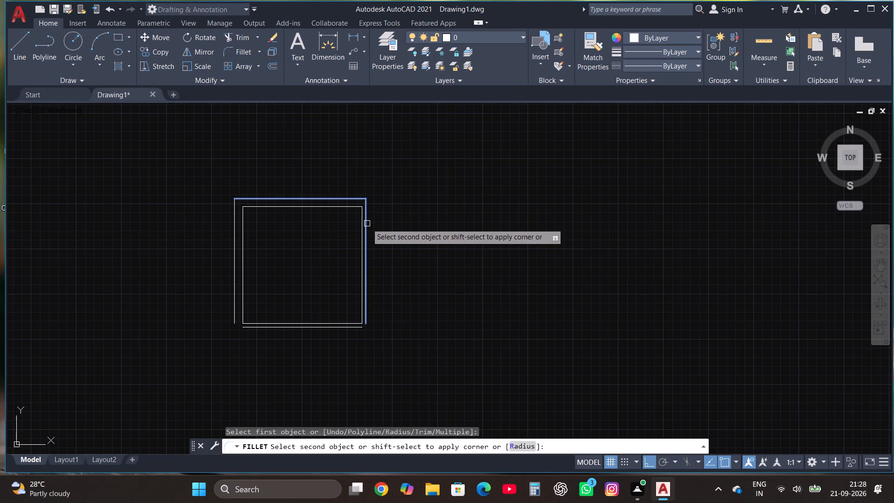
{"action": "left_click", "coordinate": [367, 224]}
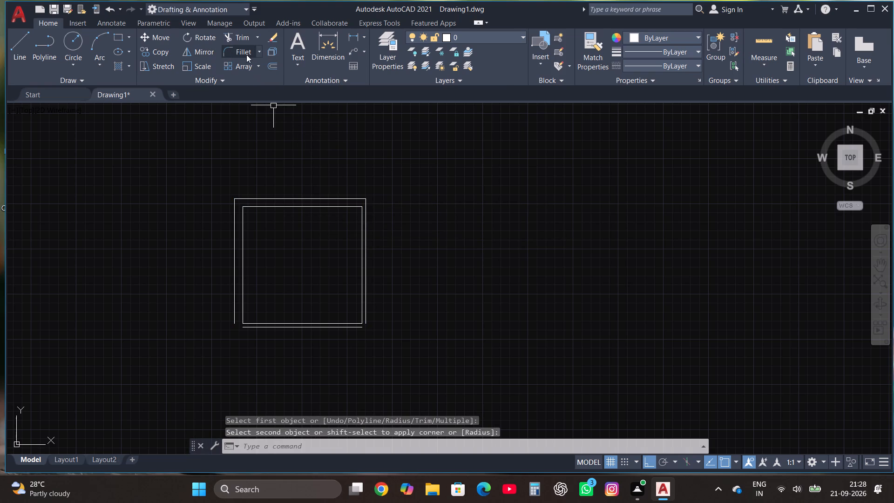
Fillet the outer offset lines into closed sharp corners at the room's lower-right and lower-left.
{"action": "left_click", "coordinate": [244, 56]}
{"action": "left_click", "coordinate": [343, 329]}
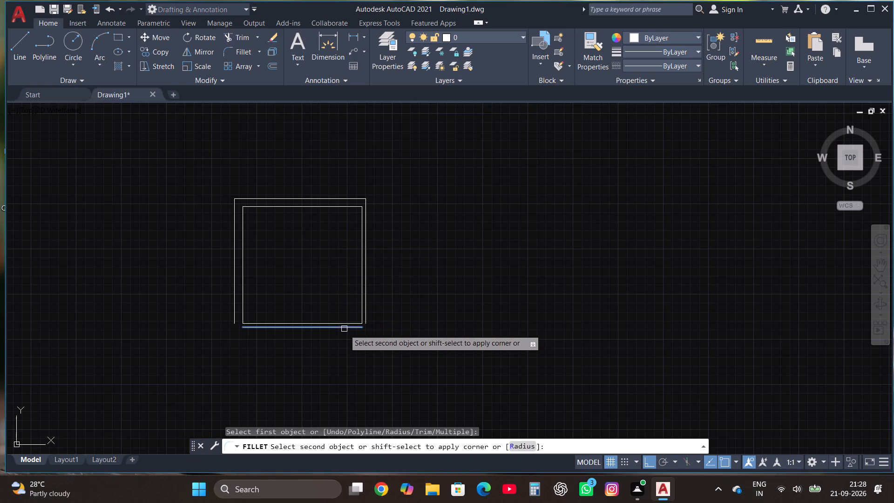
{"action": "left_click", "coordinate": [365, 314]}
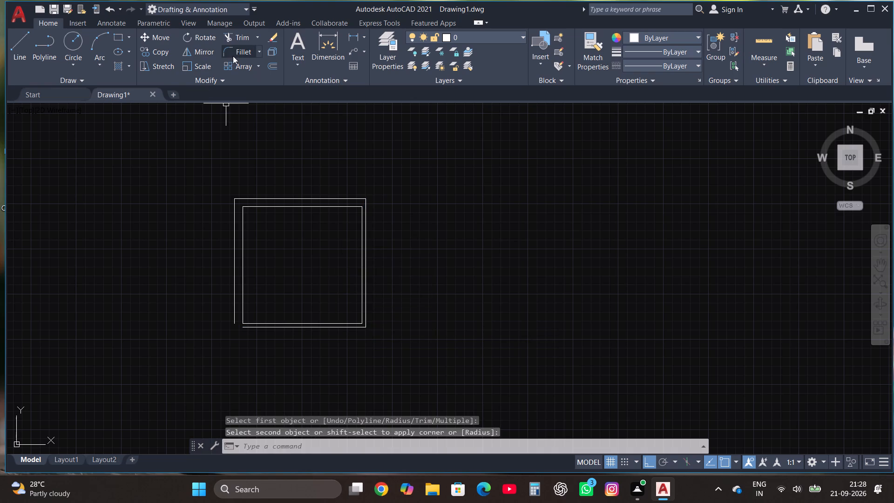
{"action": "left_click", "coordinate": [243, 53]}
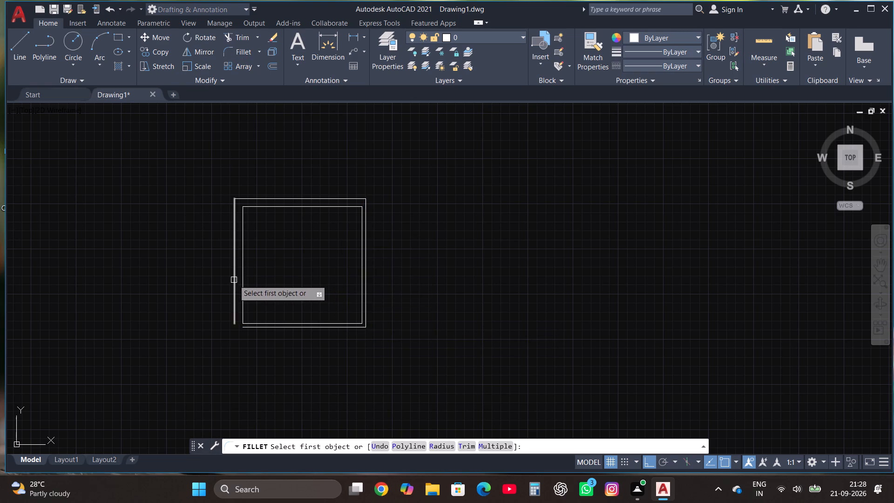
{"action": "left_click", "coordinate": [234, 279]}
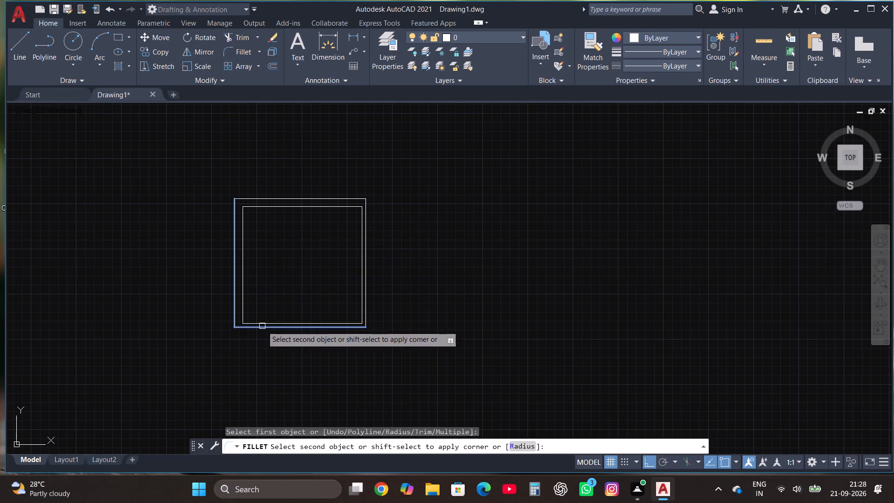
{"action": "left_click", "coordinate": [262, 326]}
{"action": "key", "text": "Escape"}
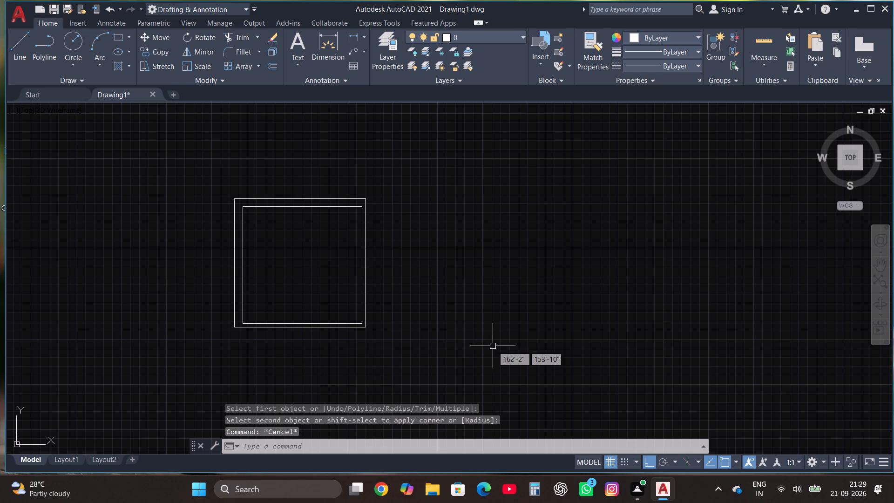
Draw an adjoining space off the outer right wall, level with the inner top edge, with lines 4' right, 7'3" down and 4' back.
{"action": "left_click", "coordinate": [21, 44]}
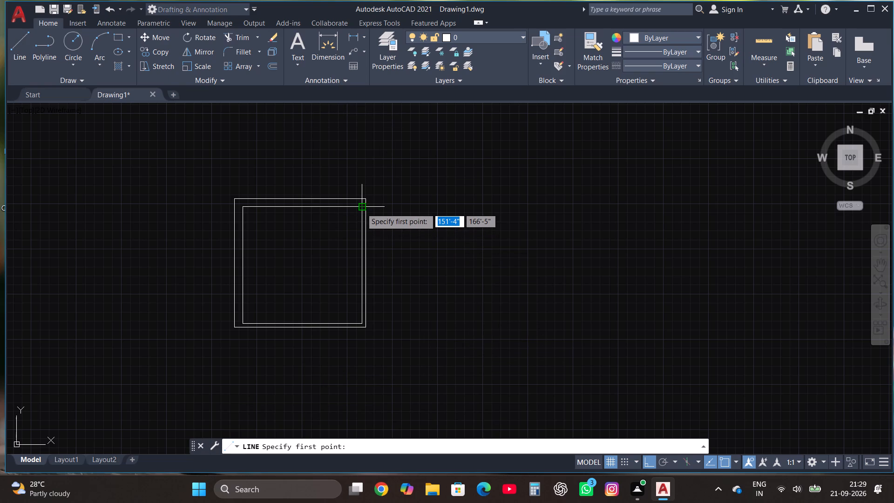
{"action": "scroll", "coordinate": [368, 206], "scroll_direction": "up", "scroll_amount": 2}
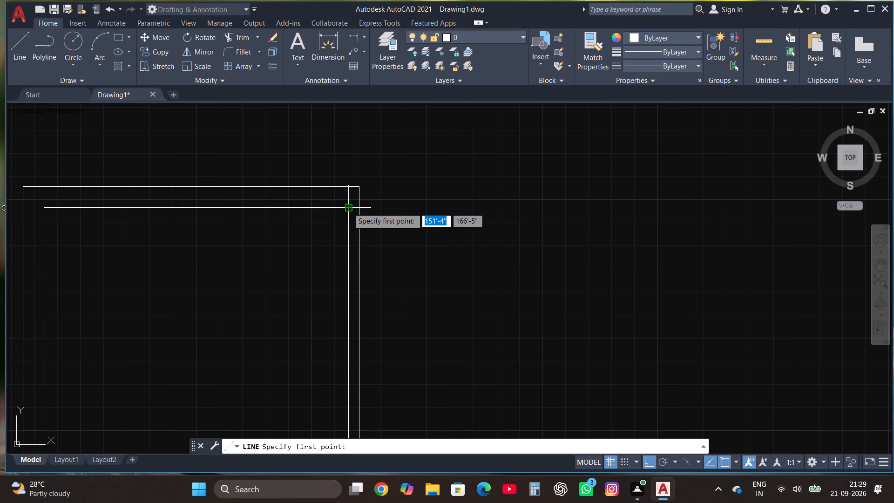
{"action": "left_click", "coordinate": [357, 206]}
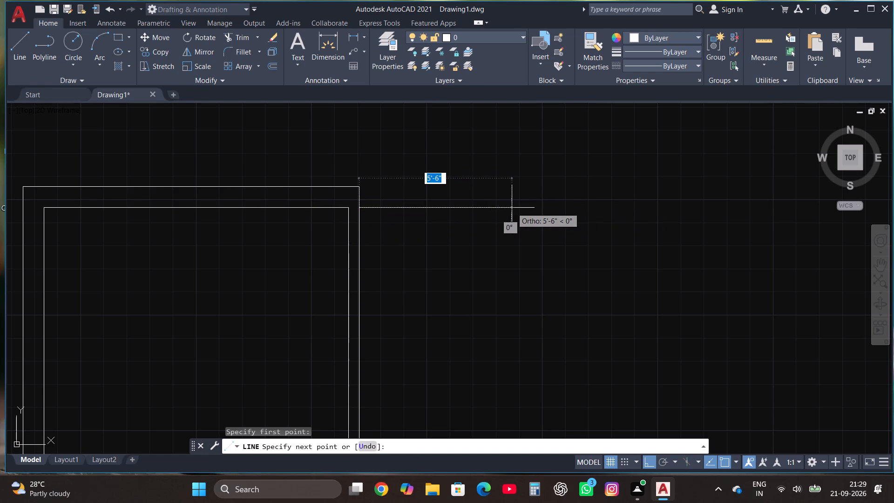
{"action": "scroll", "coordinate": [512, 208], "scroll_direction": "down", "scroll_amount": 1}
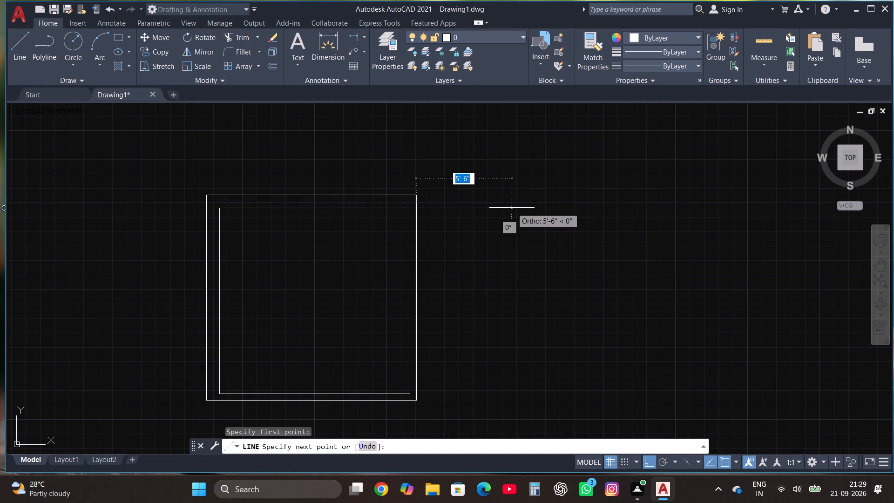
{"action": "type", "text": "4'"}
{"action": "key", "text": "Return"}
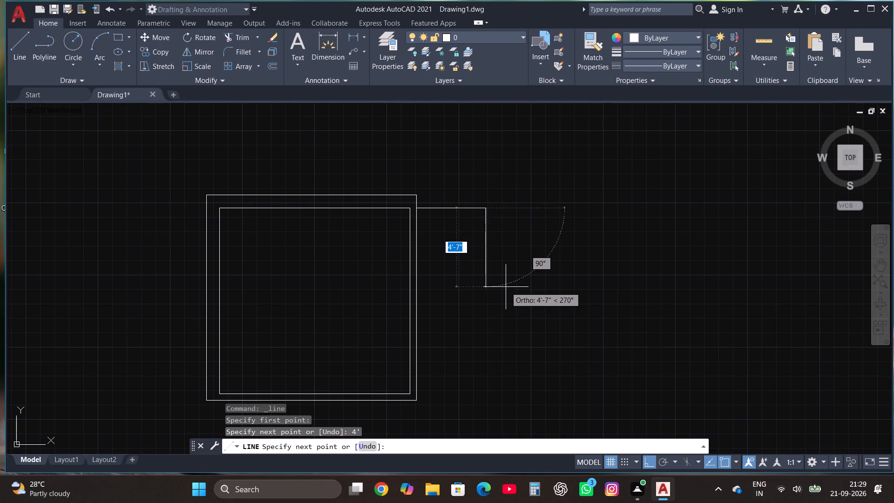
{"action": "type", "text": "7'"}
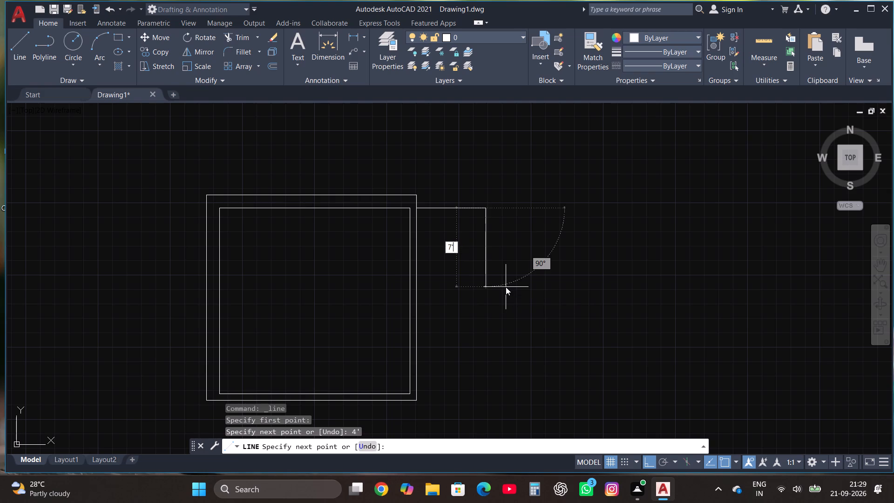
{"action": "type", "text": "3\""}
{"action": "key", "text": "Return"}
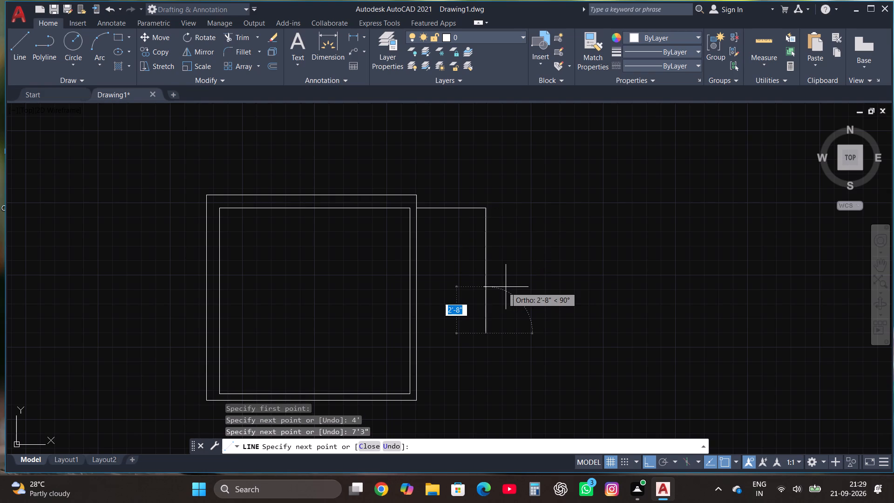
{"action": "type", "text": "4'"}
{"action": "key", "text": "Return"}
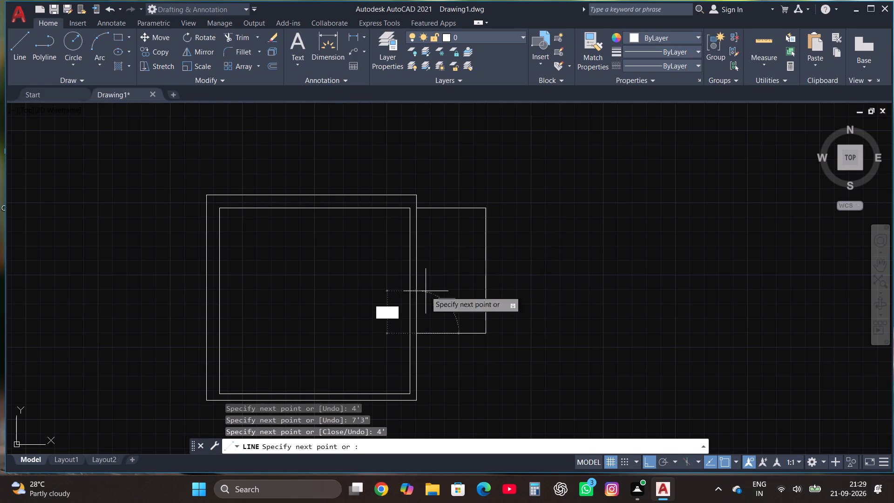
{"action": "key", "text": "Escape"}
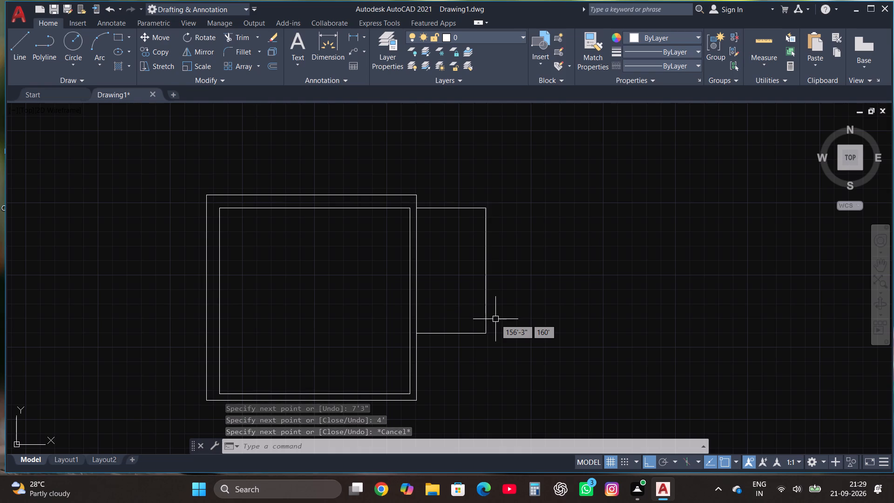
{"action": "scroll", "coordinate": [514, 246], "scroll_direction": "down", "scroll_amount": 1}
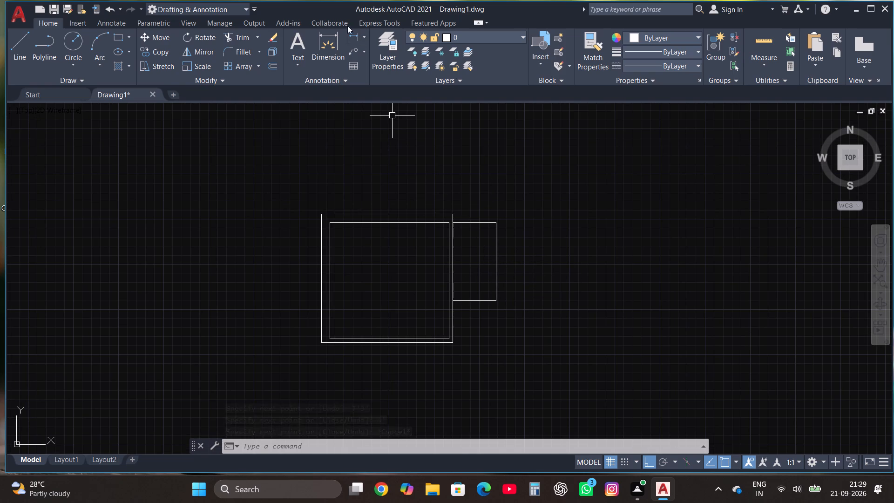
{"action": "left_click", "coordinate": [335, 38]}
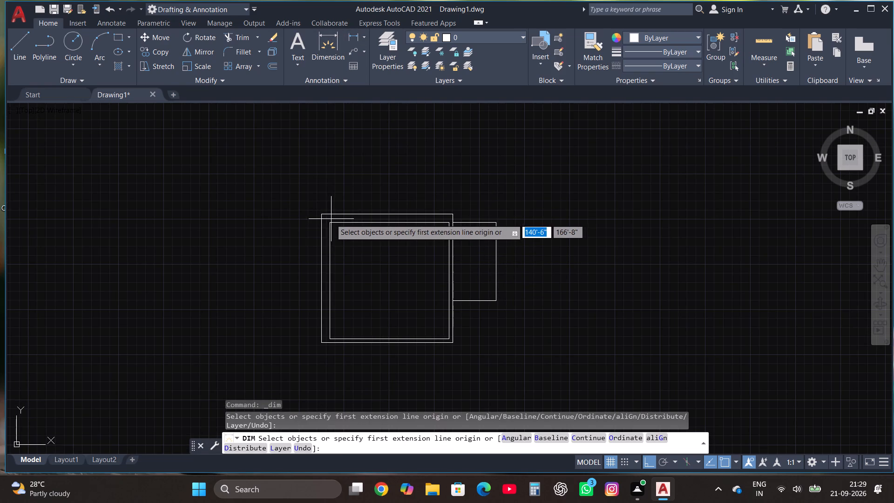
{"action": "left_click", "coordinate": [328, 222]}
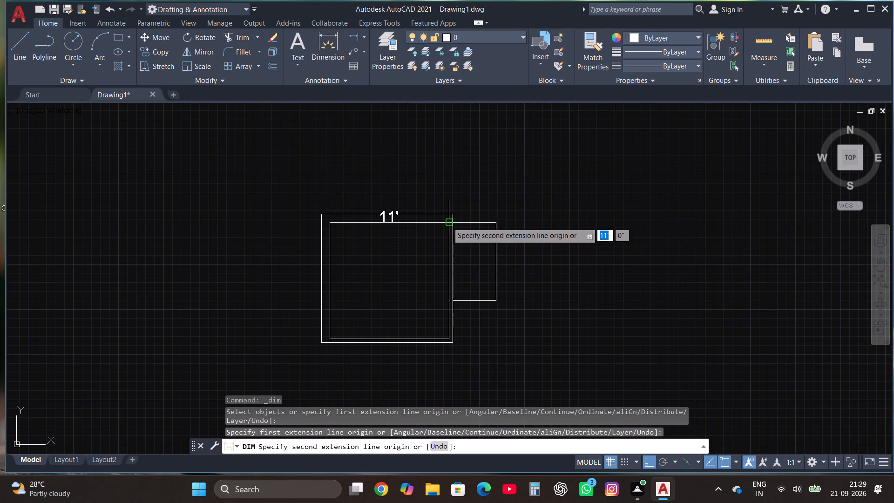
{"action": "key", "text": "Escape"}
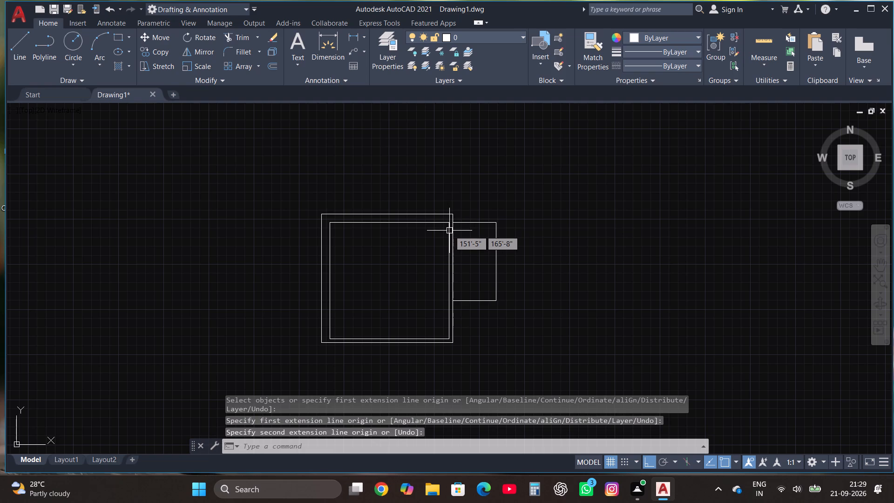
Offset the adjoining space's right line outward by 4.5" to form its thinner side wall.
{"action": "scroll", "coordinate": [454, 234], "scroll_direction": "up", "scroll_amount": 1}
{"action": "scroll", "coordinate": [454, 234], "scroll_direction": "down", "scroll_amount": 1}
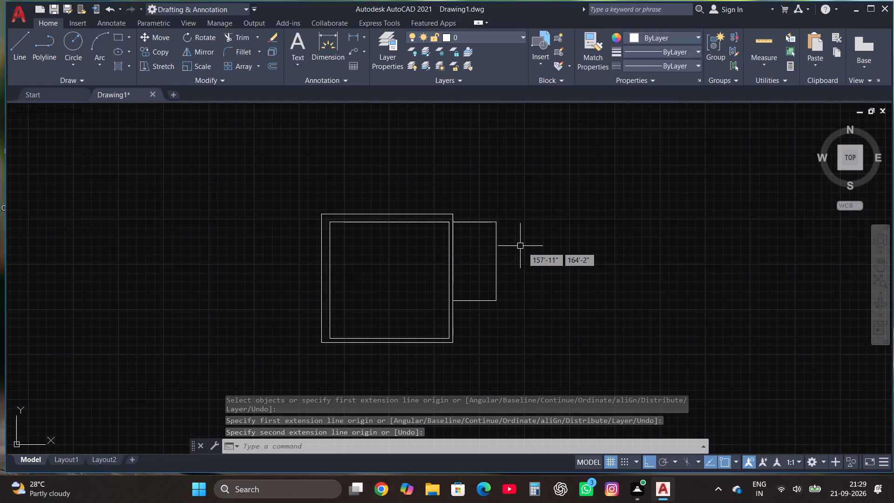
{"action": "scroll", "coordinate": [533, 248], "scroll_direction": "up", "scroll_amount": 1}
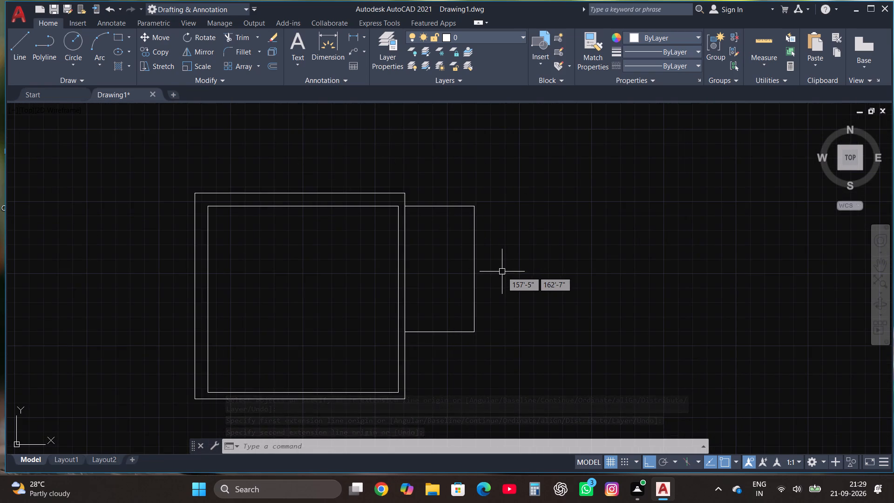
{"action": "left_click", "coordinate": [502, 272]}
{"action": "left_click", "coordinate": [479, 219]}
{"action": "left_click", "coordinate": [476, 212]}
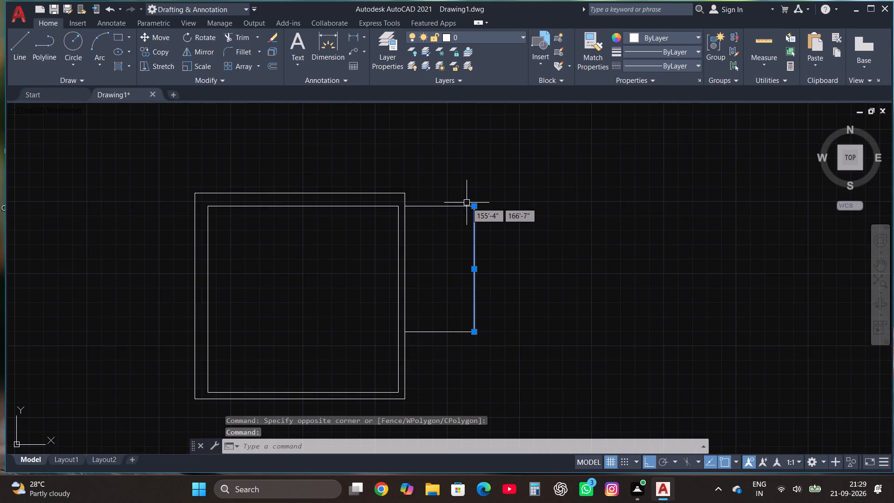
{"action": "left_click", "coordinate": [271, 61]}
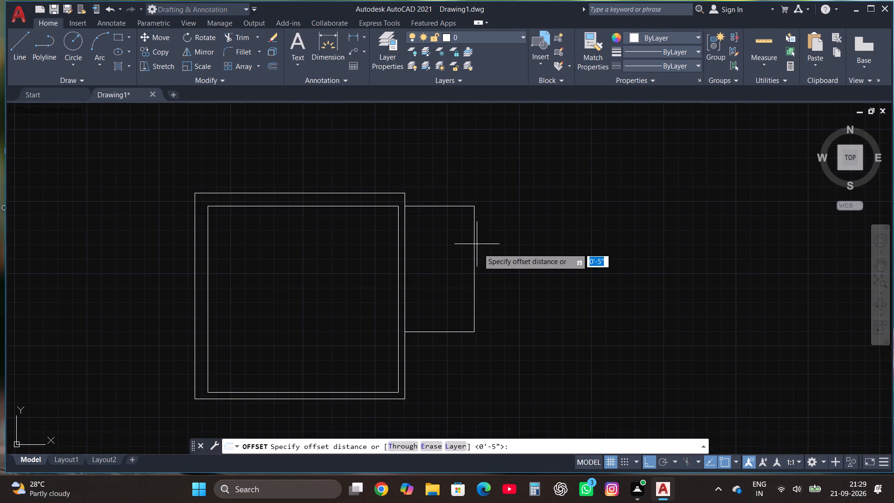
{"action": "left_click", "coordinate": [475, 257]}
{"action": "left_click", "coordinate": [481, 257]}
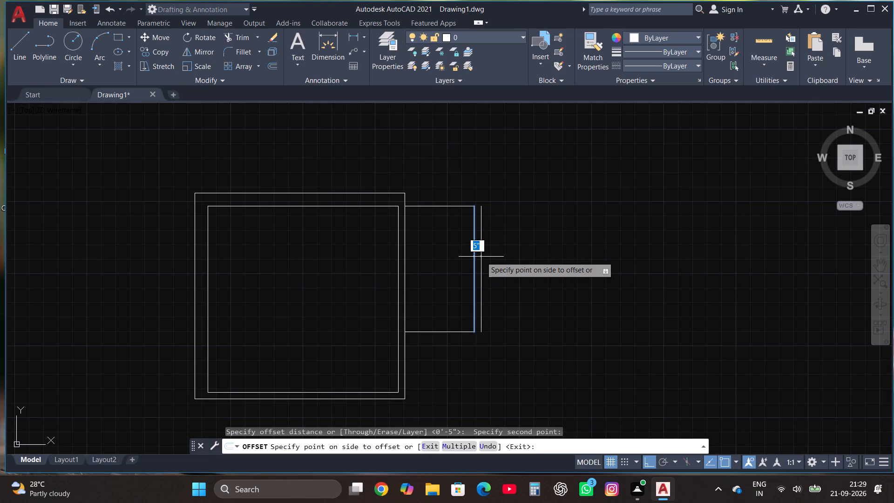
{"action": "type", "text": "4.5\""}
{"action": "key", "text": "Return"}
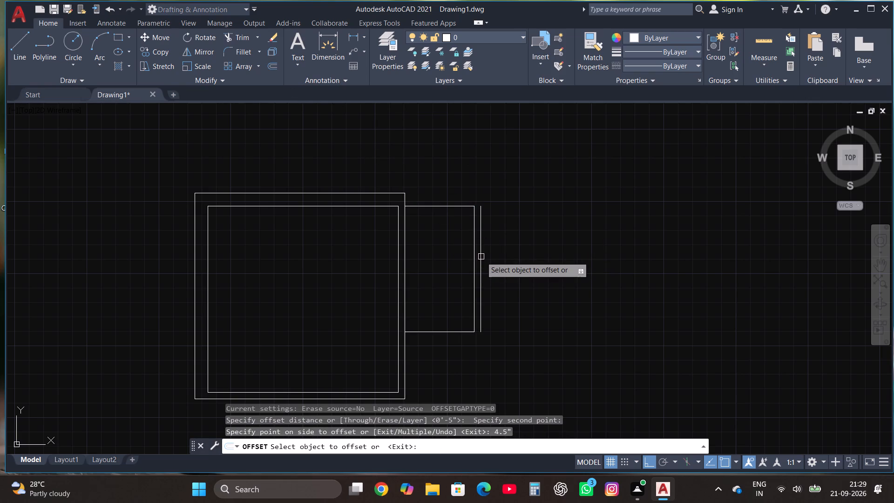
Offset the adjoining space's top line upward by 9" and its bottom line downward by 4.5".
{"action": "left_click", "coordinate": [449, 207]}
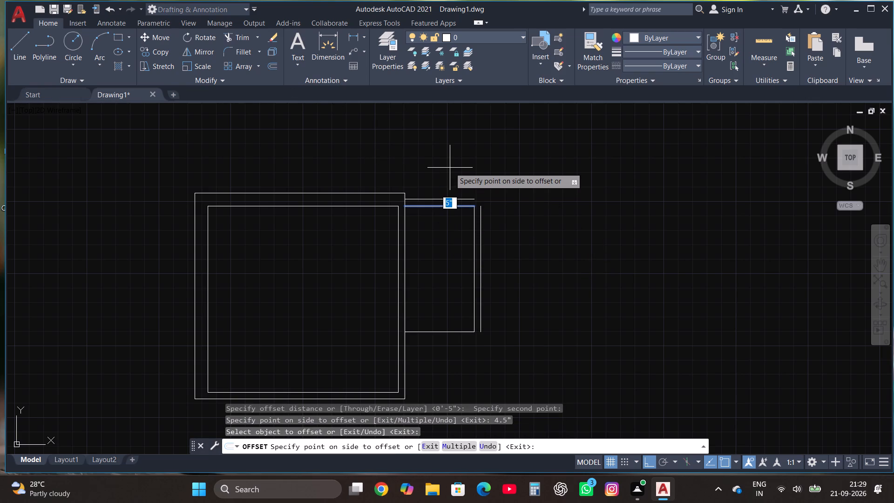
{"action": "type", "text": "9\""}
{"action": "key", "text": "Return"}
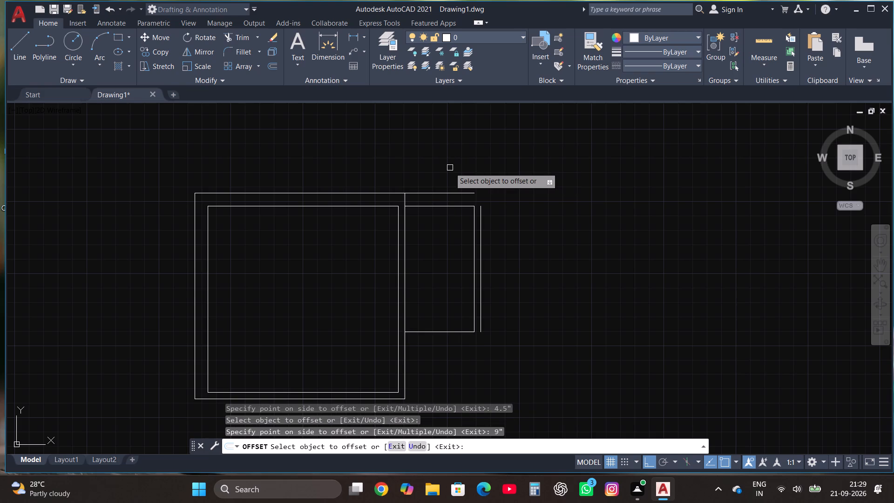
{"action": "left_click", "coordinate": [446, 334]}
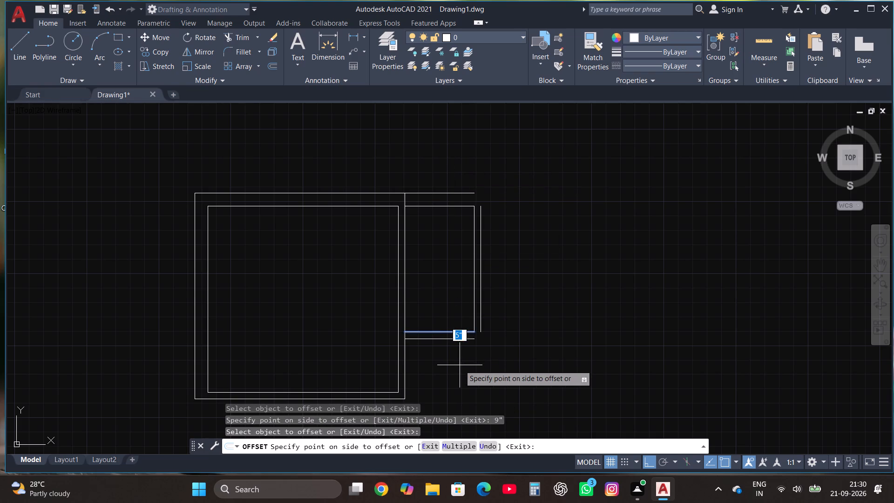
{"action": "type", "text": "4.5\""}
{"action": "key", "text": "Return"}
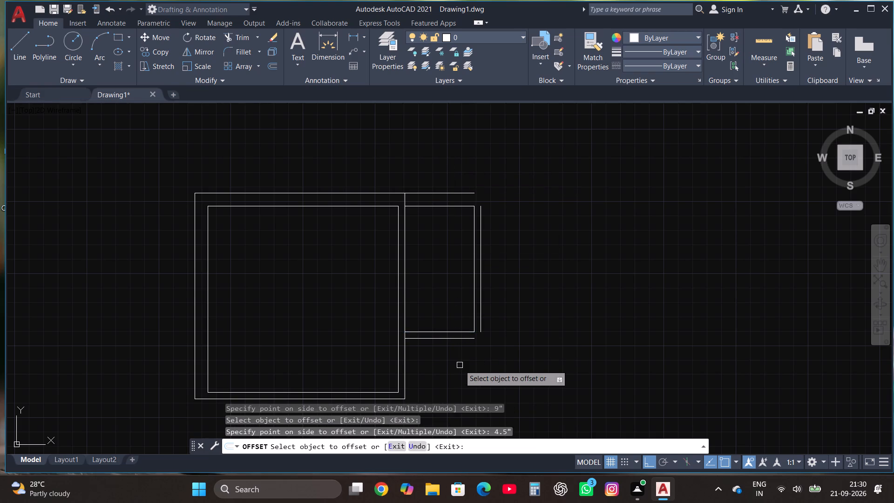
{"action": "key", "text": "Escape"}
Fillet the adjoining space's outer offset lines into closed sharp corners at its upper-right and lower-right.
{"action": "left_click", "coordinate": [237, 50]}
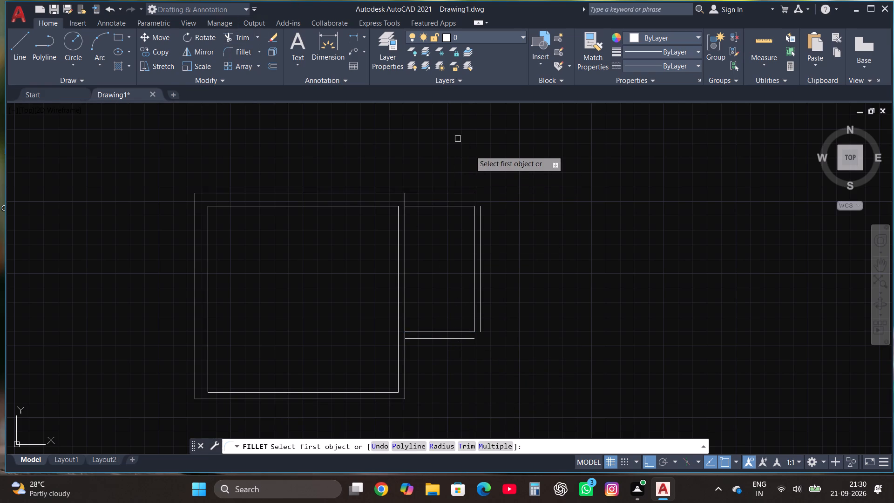
{"action": "left_click", "coordinate": [459, 191]}
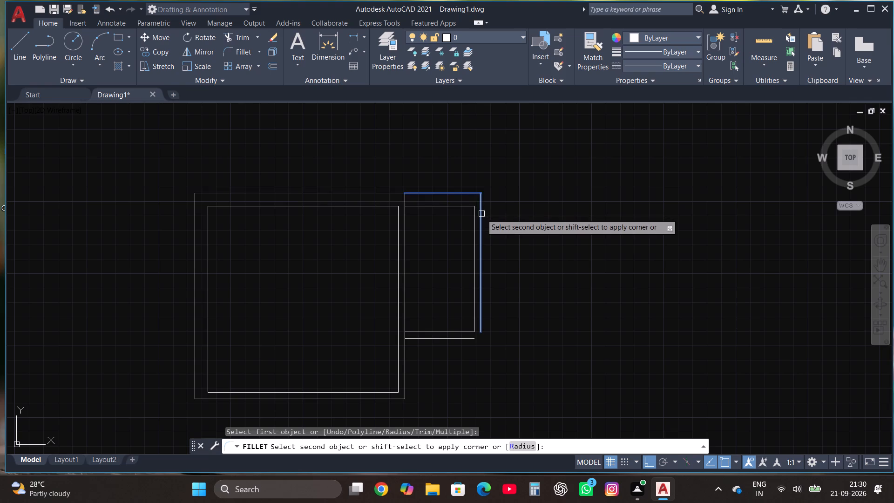
{"action": "left_click", "coordinate": [483, 214]}
{"action": "left_click", "coordinate": [244, 53]}
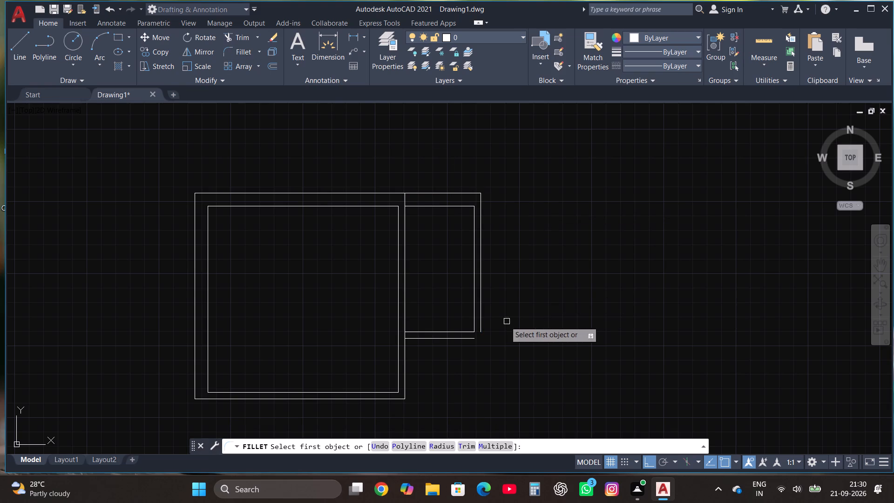
{"action": "left_click", "coordinate": [481, 313]}
{"action": "left_click", "coordinate": [459, 339]}
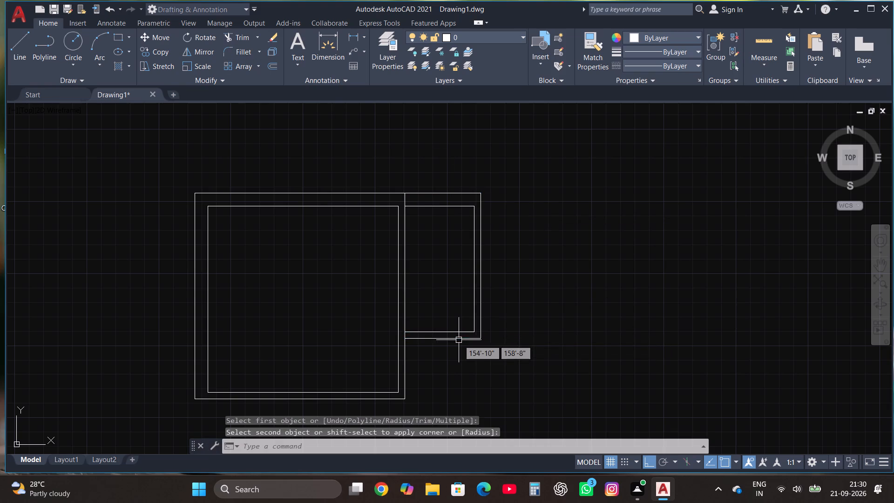
Start a third room with a 10'4.5" line going right from the small space's outer right wall, level with its inner top edge.
{"action": "scroll", "coordinate": [511, 300], "scroll_direction": "down", "scroll_amount": 2}
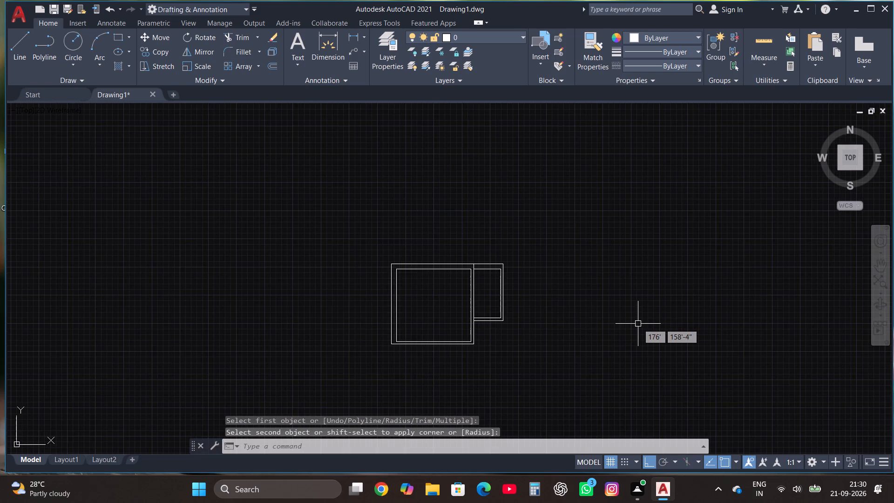
{"action": "scroll", "coordinate": [638, 324], "scroll_direction": "up", "scroll_amount": 1}
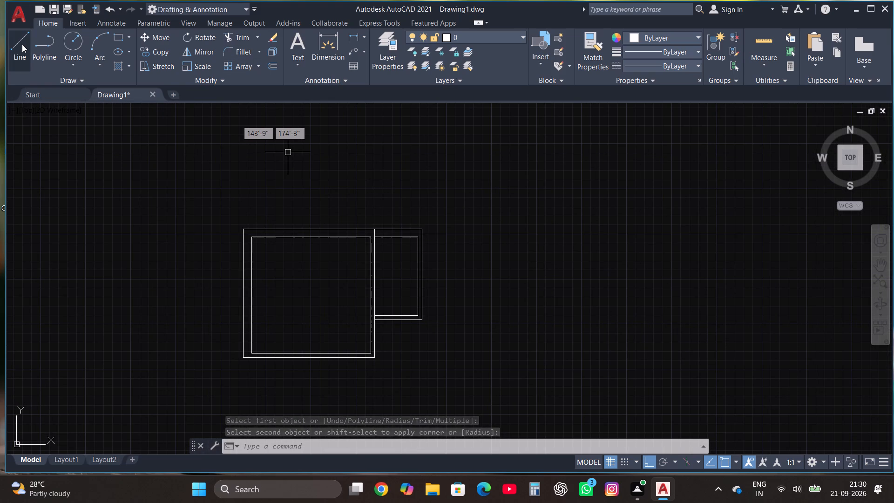
{"action": "left_click", "coordinate": [22, 44]}
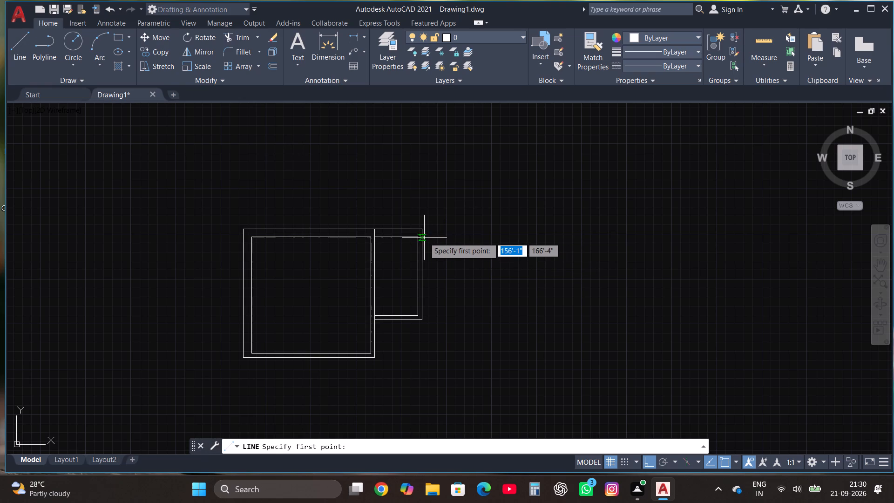
{"action": "scroll", "coordinate": [422, 239], "scroll_direction": "up", "scroll_amount": 3}
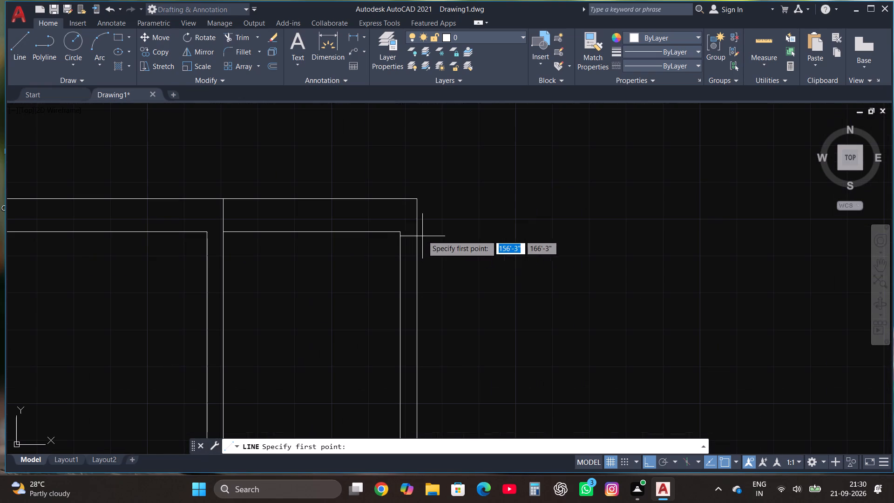
{"action": "left_click", "coordinate": [414, 234]}
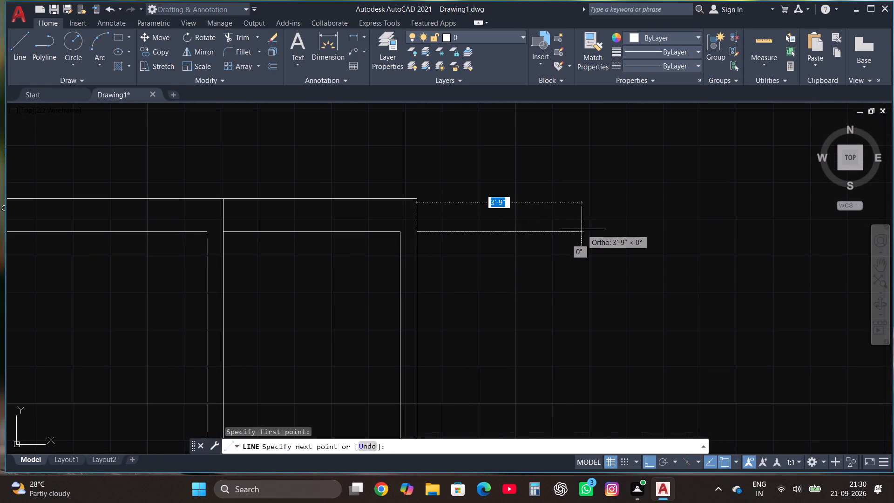
{"action": "type", "text": "10"}
{"action": "key", "text": "apostrophe"}
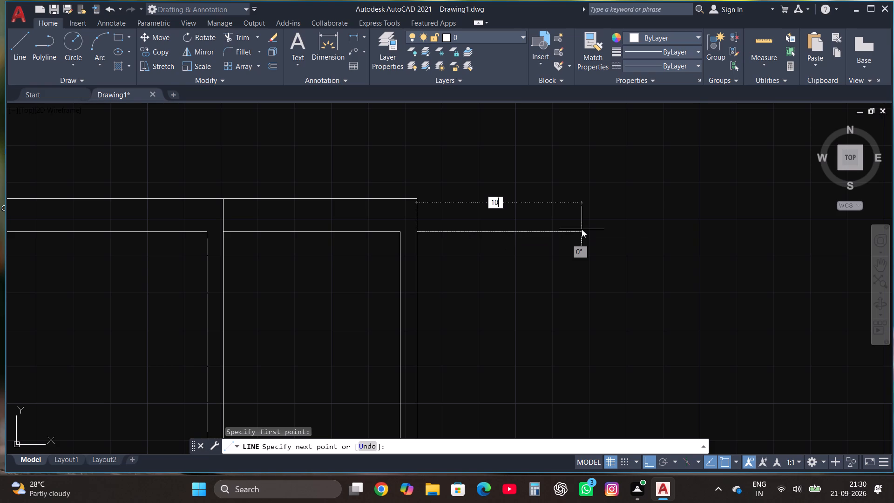
{"action": "type", "text": "4.5\""}
{"action": "key", "text": "Return"}
Continue the third room's outline 11' down, 10'4.5" back left, and up to the small space's outer lower-right corner.
{"action": "scroll", "coordinate": [582, 229], "scroll_direction": "down", "scroll_amount": 4}
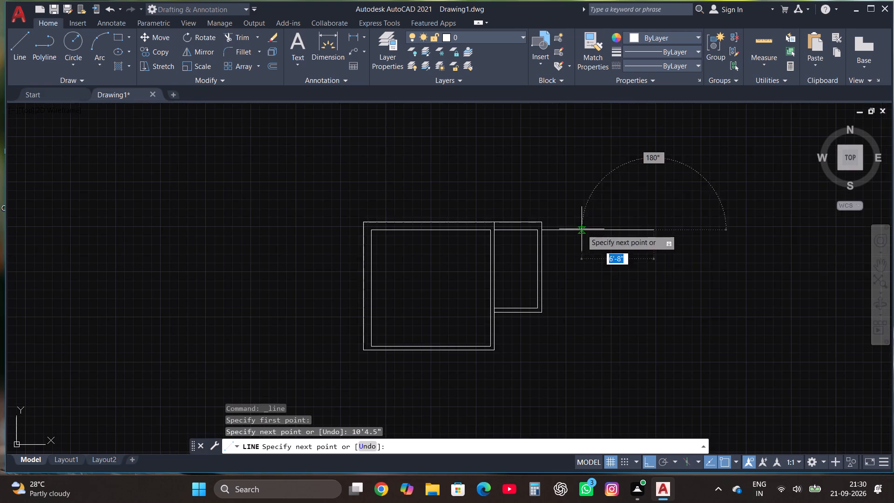
{"action": "type", "text": "11'"}
{"action": "key", "text": "Return"}
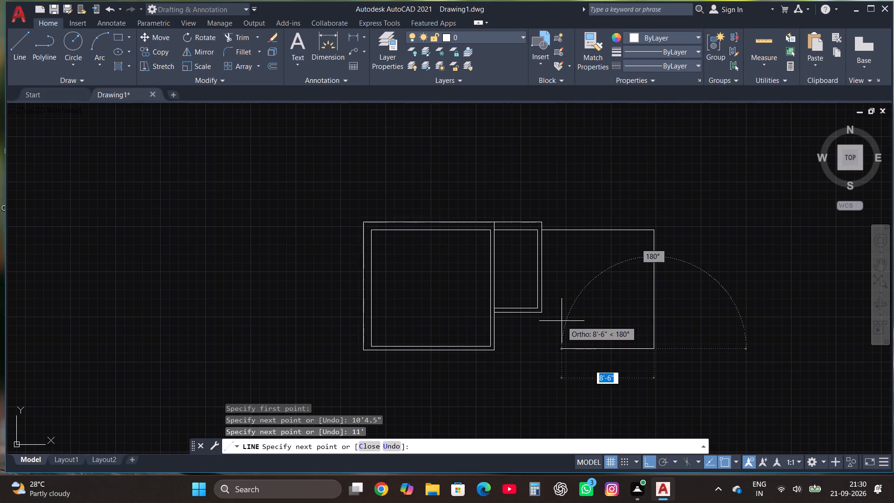
{"action": "type", "text": "10'"}
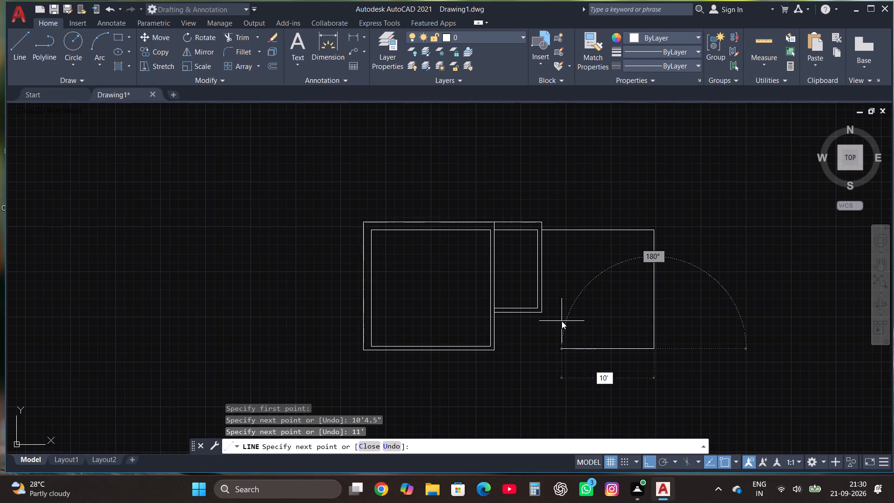
{"action": "type", "text": "4.5\""}
{"action": "key", "text": "Return"}
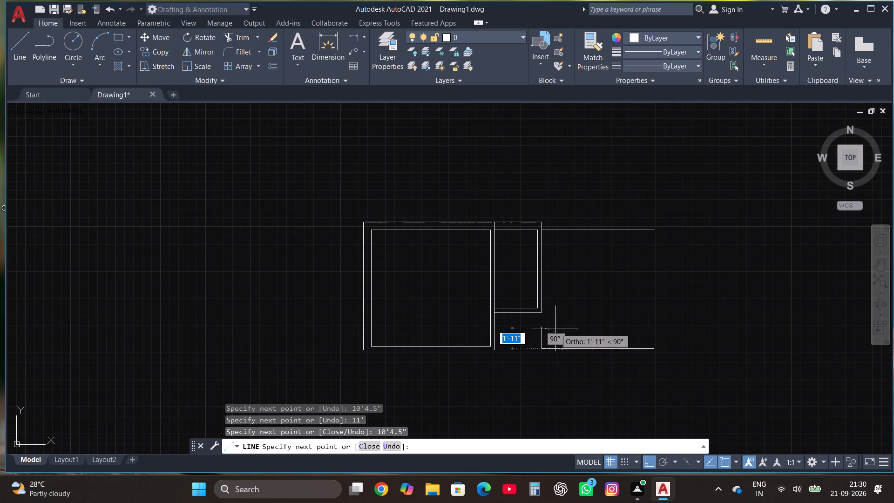
{"action": "scroll", "coordinate": [546, 318], "scroll_direction": "up", "scroll_amount": 2}
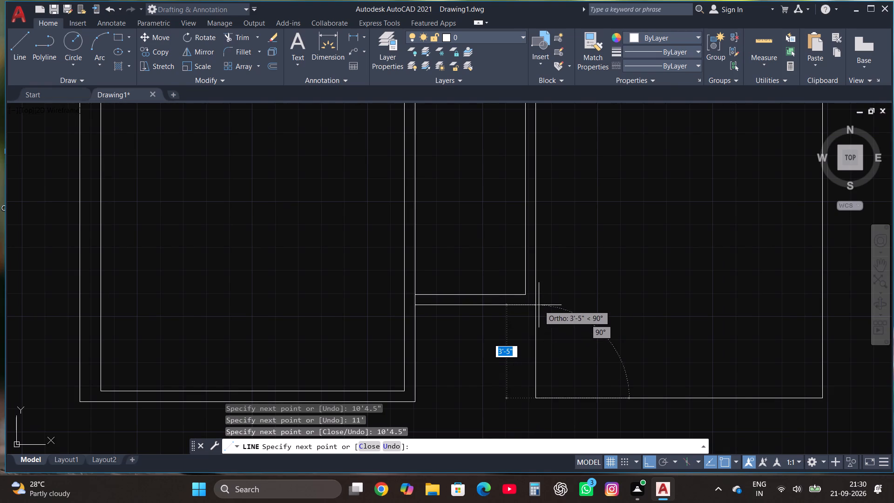
{"action": "left_click", "coordinate": [536, 304]}
{"action": "key", "text": "Escape"}
{"action": "scroll", "coordinate": [583, 312], "scroll_direction": "down", "scroll_amount": 3}
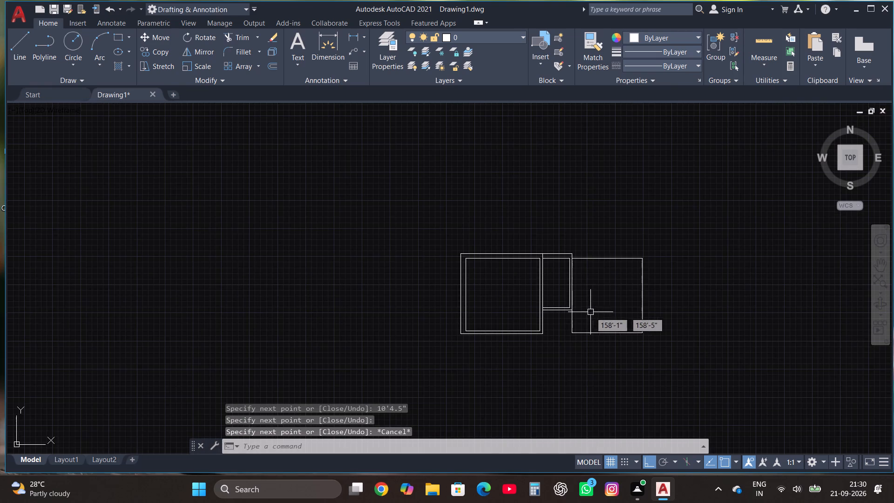
Offset the third room's right line outward by 9" to form its thick side wall.
{"action": "scroll", "coordinate": [653, 313], "scroll_direction": "up", "scroll_amount": 1}
{"action": "left_click", "coordinate": [650, 310]}
{"action": "left_click", "coordinate": [615, 242]}
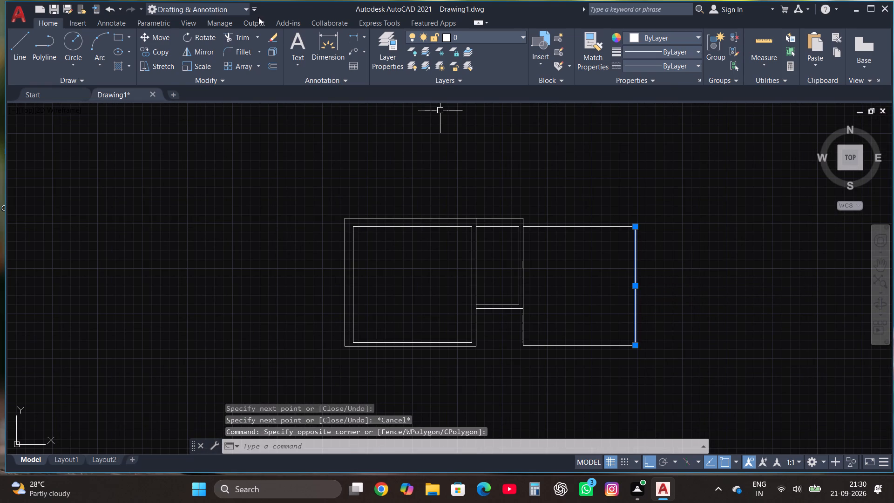
{"action": "left_click", "coordinate": [271, 67]}
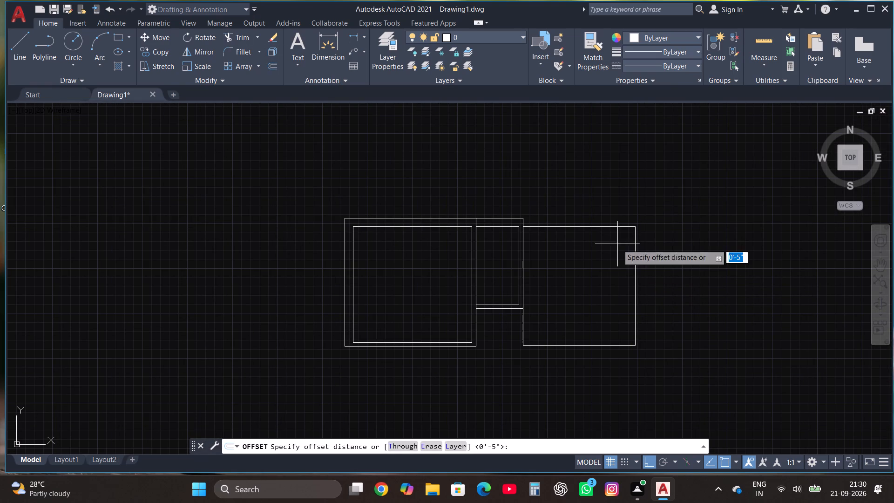
{"action": "scroll", "coordinate": [643, 271], "scroll_direction": "down", "scroll_amount": 1}
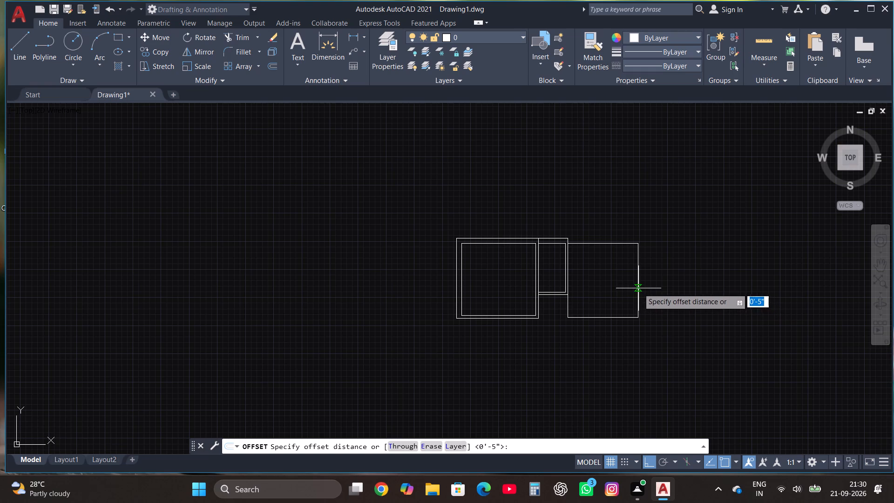
{"action": "left_click", "coordinate": [638, 288]}
{"action": "left_click", "coordinate": [672, 286]}
{"action": "type", "text": "9\""}
{"action": "key", "text": "Return"}
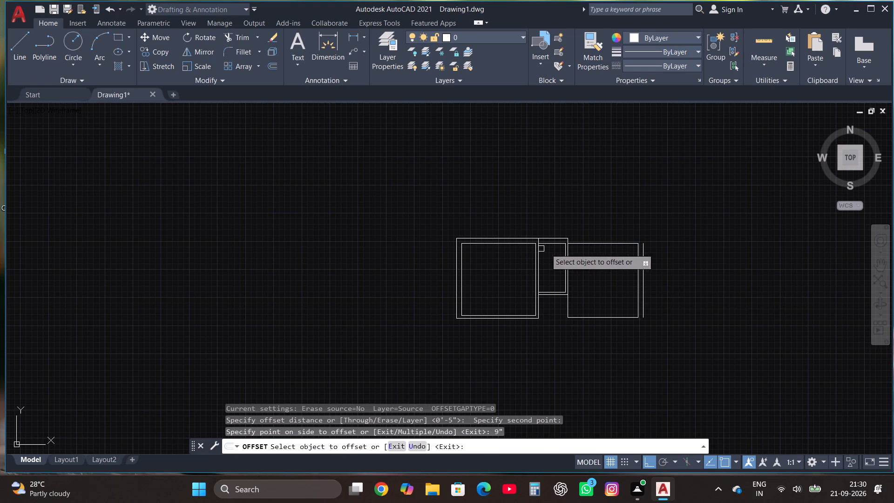
Offset the third room's top line upward by 9" and its bottom line downward by 4.5".
{"action": "left_click", "coordinate": [589, 245]}
{"action": "type", "text": "9\""}
{"action": "key", "text": "Return"}
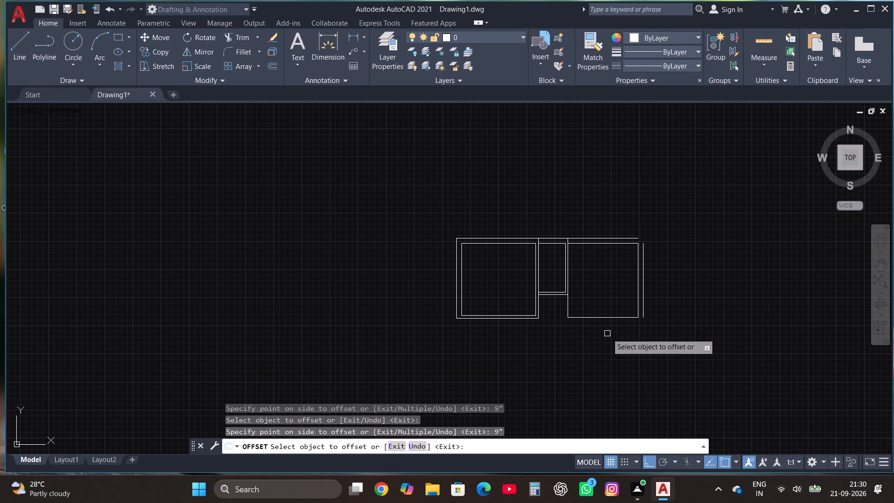
{"action": "left_click", "coordinate": [610, 317]}
{"action": "type", "text": "4.5\""}
{"action": "key", "text": "Return"}
{"action": "key", "text": "Escape"}
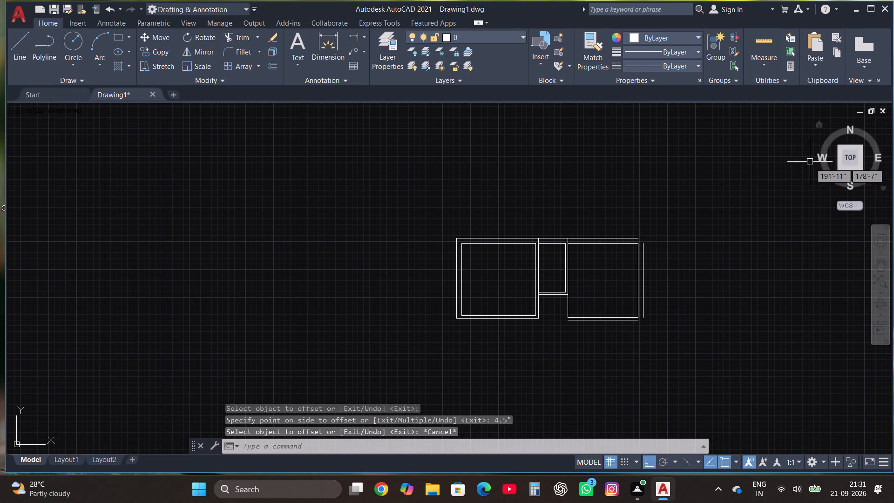
Fillet the third room's outer top and right offset lines into a closed sharp upper-right corner.
{"action": "scroll", "coordinate": [698, 262], "scroll_direction": "up", "scroll_amount": 1}
{"action": "left_click", "coordinate": [240, 51]}
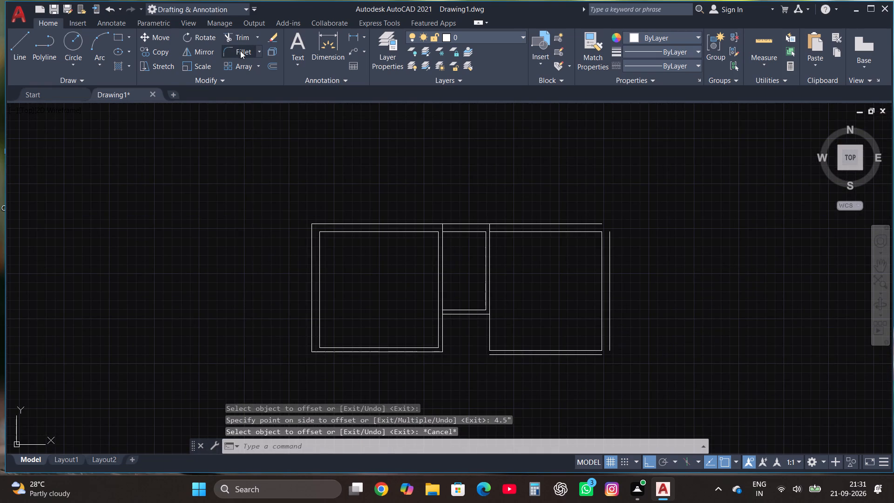
{"action": "left_click", "coordinate": [592, 224]}
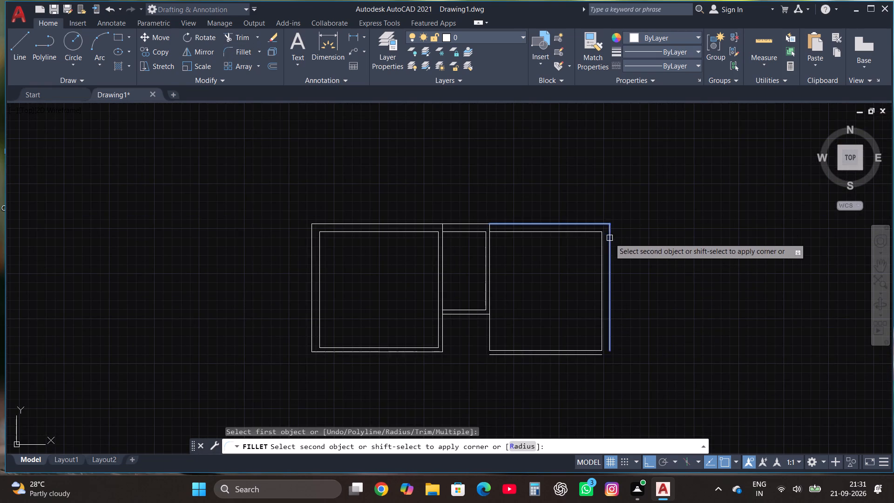
{"action": "left_click", "coordinate": [610, 239]}
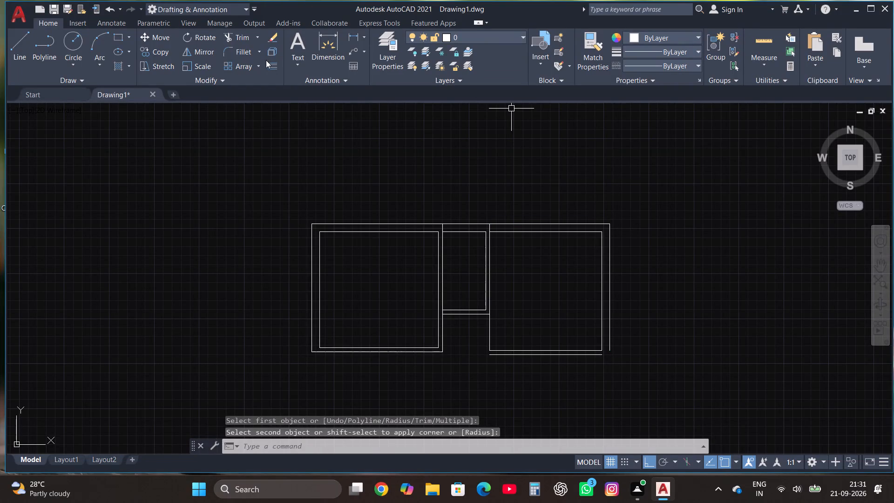
Fillet the third room's outer right and bottom offset lines into a closed sharp lower-right corner.
{"action": "left_click", "coordinate": [244, 53]}
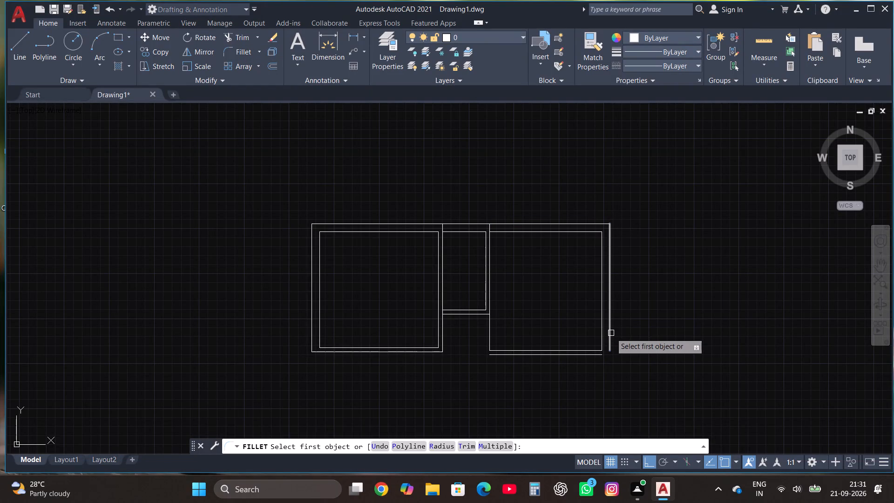
{"action": "left_click", "coordinate": [611, 333]}
{"action": "left_click", "coordinate": [582, 357]}
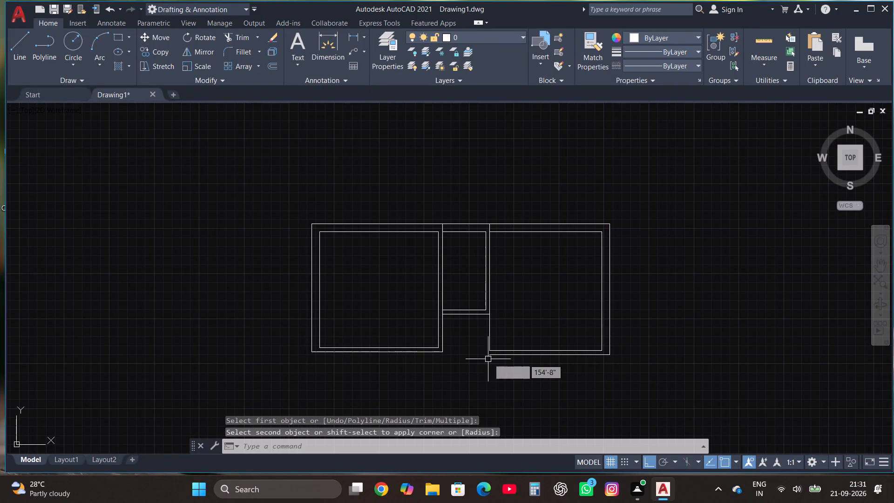
Draw the third room's outer left wall line down from the small space's bottom wall and fillet it to the outer bottom line.
{"action": "scroll", "coordinate": [497, 360], "scroll_direction": "up", "scroll_amount": 2}
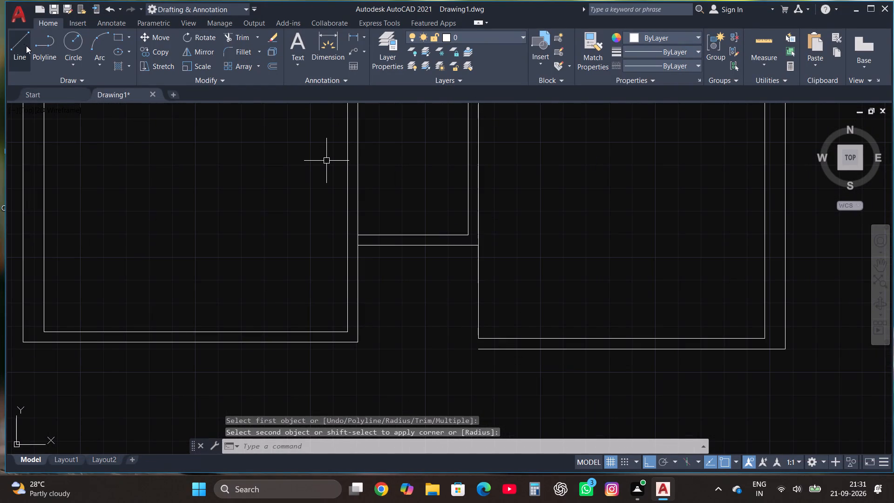
{"action": "left_click", "coordinate": [24, 44]}
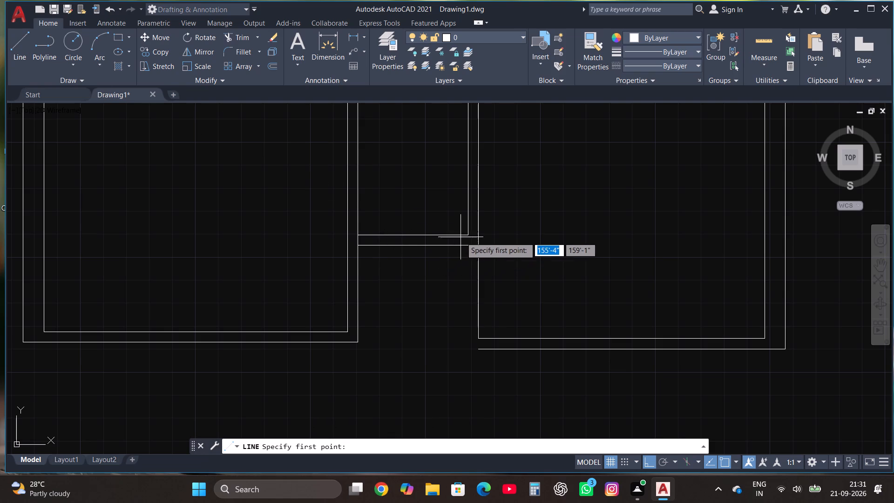
{"action": "left_click", "coordinate": [468, 245]}
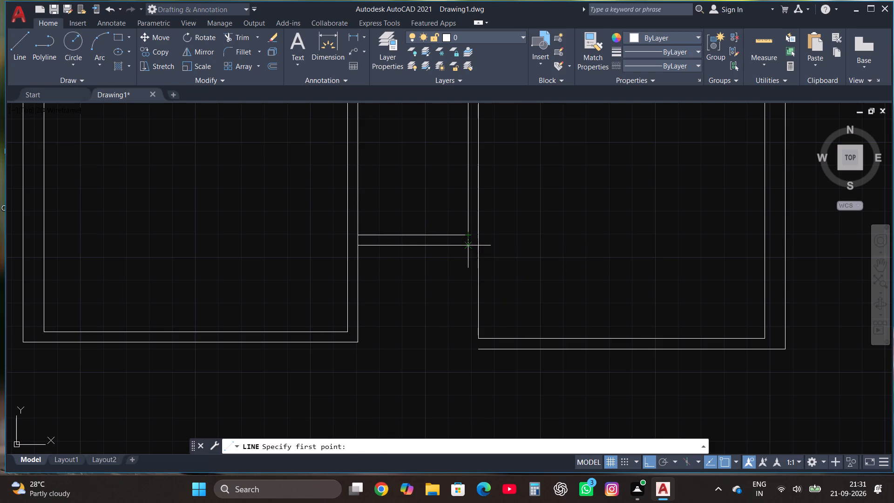
{"action": "left_click", "coordinate": [473, 361]}
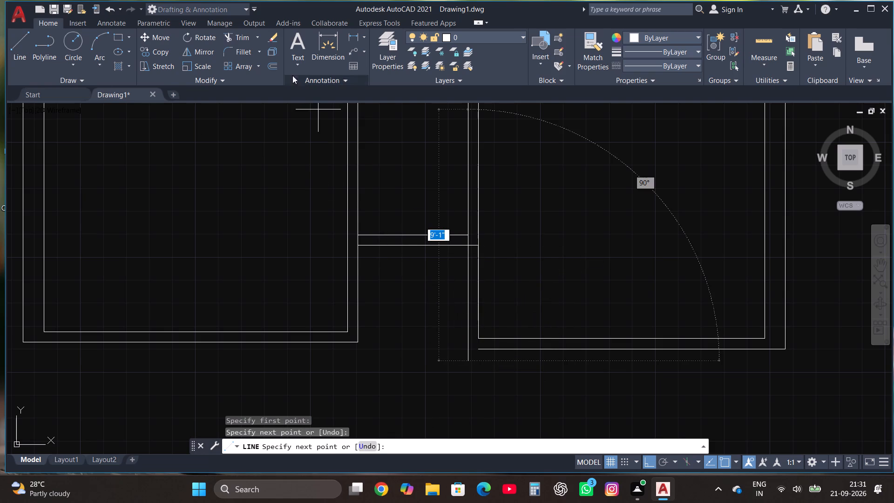
{"action": "left_click", "coordinate": [241, 49]}
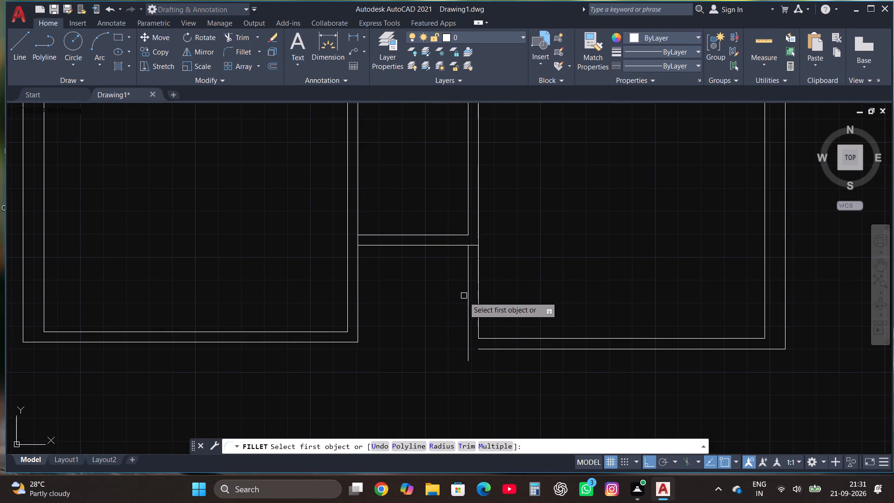
{"action": "left_click", "coordinate": [470, 301]}
{"action": "left_click", "coordinate": [488, 351]}
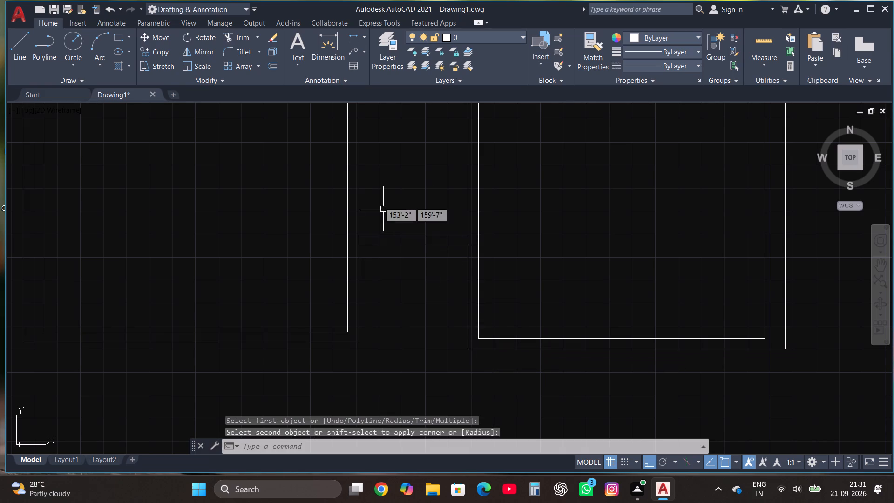
Trim the leftover line segments crossing the wall junctions at the small space's lower and upper corners.
{"action": "left_click", "coordinate": [241, 34]}
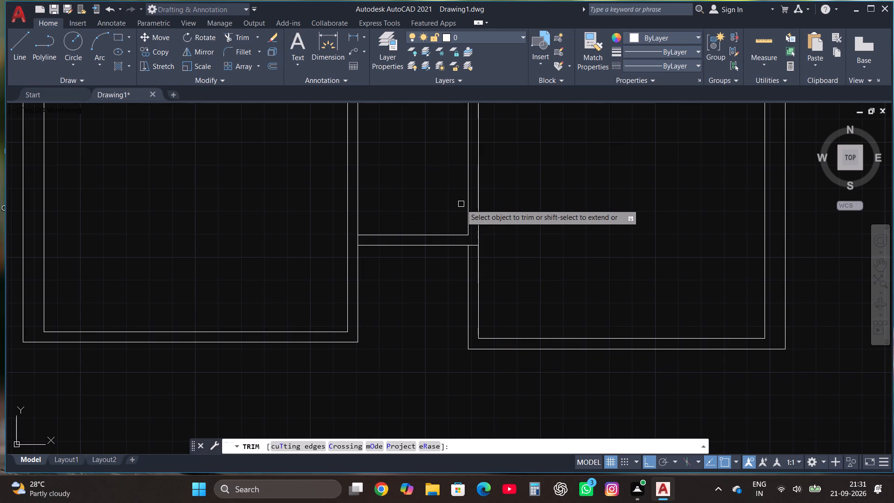
{"action": "left_click", "coordinate": [473, 246]}
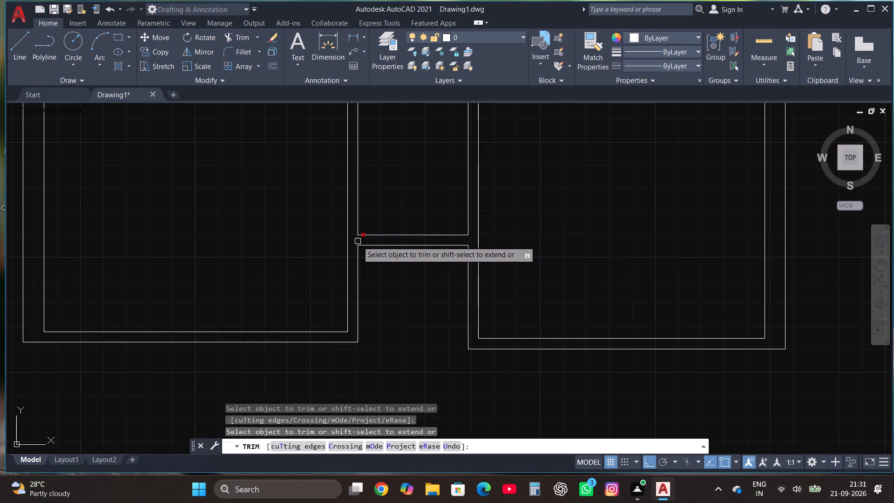
{"action": "left_click", "coordinate": [358, 241]}
{"action": "scroll", "coordinate": [441, 290], "scroll_direction": "down", "scroll_amount": 2}
{"action": "scroll", "coordinate": [452, 206], "scroll_direction": "up", "scroll_amount": 1}
{"action": "scroll", "coordinate": [452, 206], "scroll_direction": "down", "scroll_amount": 1}
{"action": "scroll", "coordinate": [461, 187], "scroll_direction": "up", "scroll_amount": 2}
{"action": "left_click", "coordinate": [452, 189]}
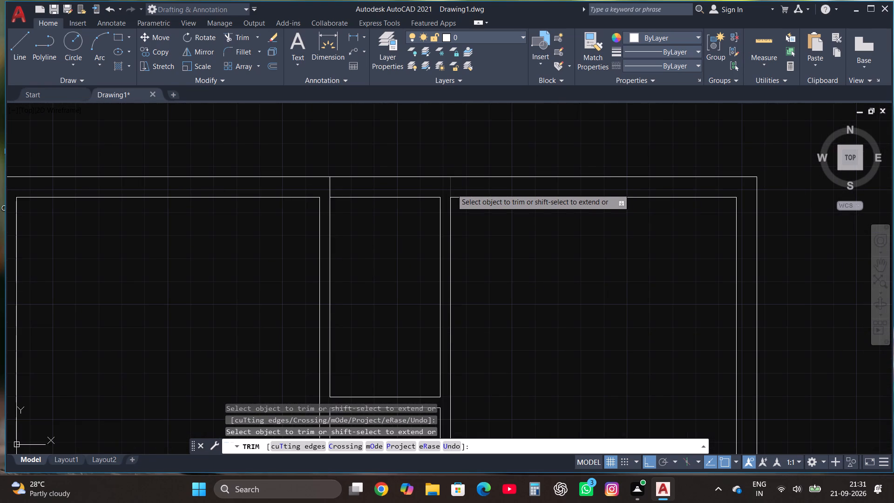
{"action": "left_click", "coordinate": [327, 186]}
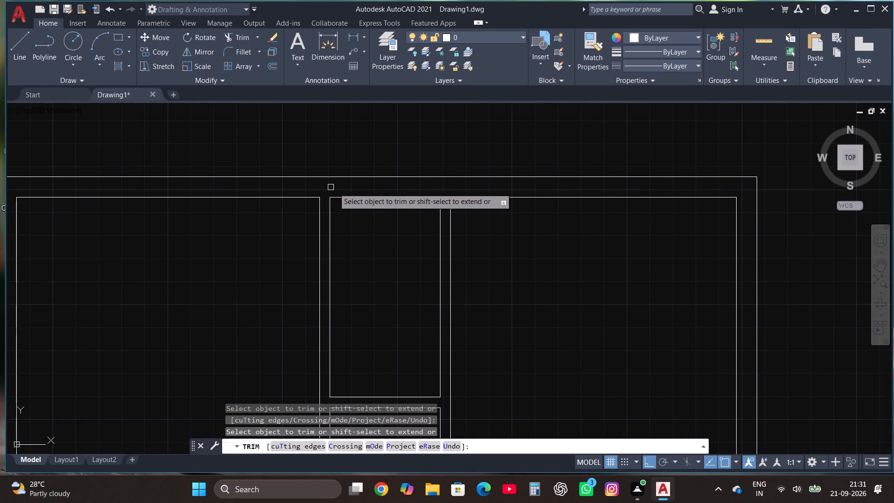
{"action": "scroll", "coordinate": [438, 180], "scroll_direction": "down", "scroll_amount": 3}
{"action": "scroll", "coordinate": [430, 224], "scroll_direction": "up", "scroll_amount": 1}
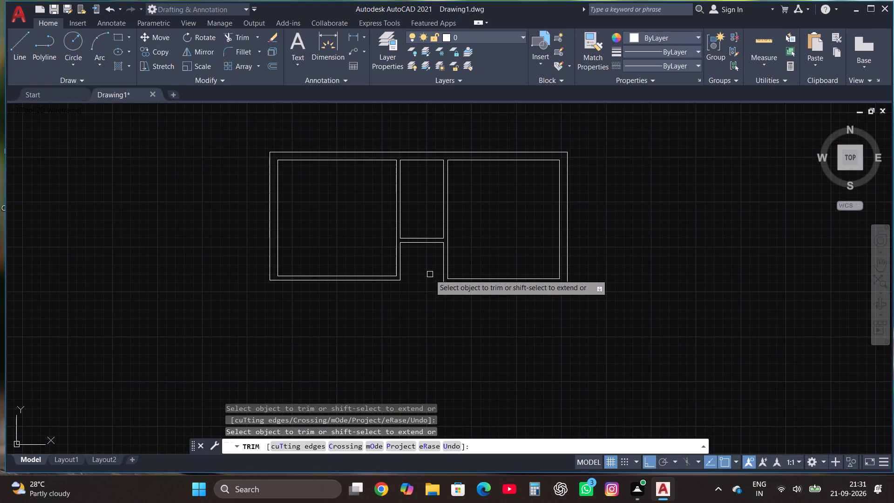
{"action": "key", "text": "Escape"}
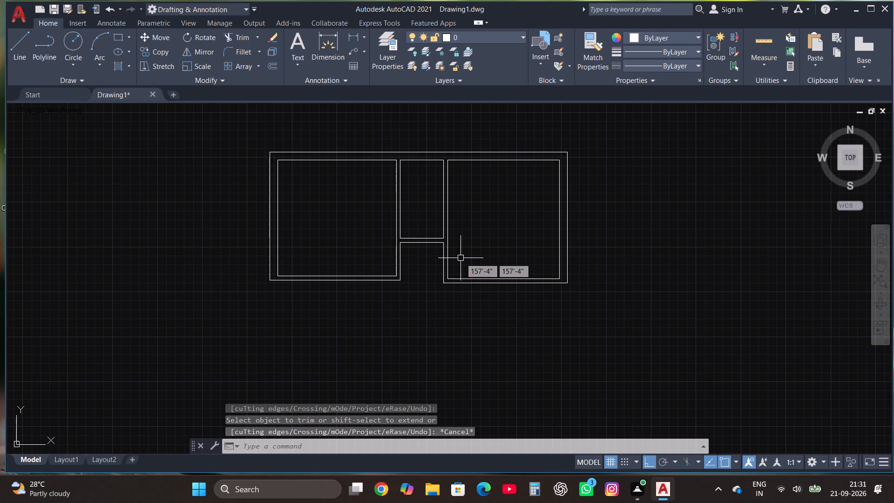
From the first room's outer lower-left corner, draw lines 3' right, 11' down, 3'6" left, 11' up and back to the corner.
{"action": "scroll", "coordinate": [461, 258], "scroll_direction": "down", "scroll_amount": 1}
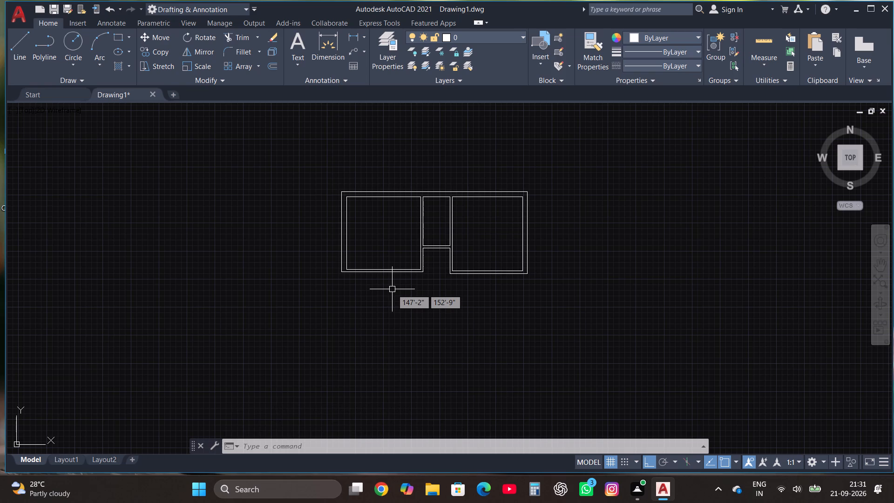
{"action": "scroll", "coordinate": [393, 291], "scroll_direction": "down", "scroll_amount": 1}
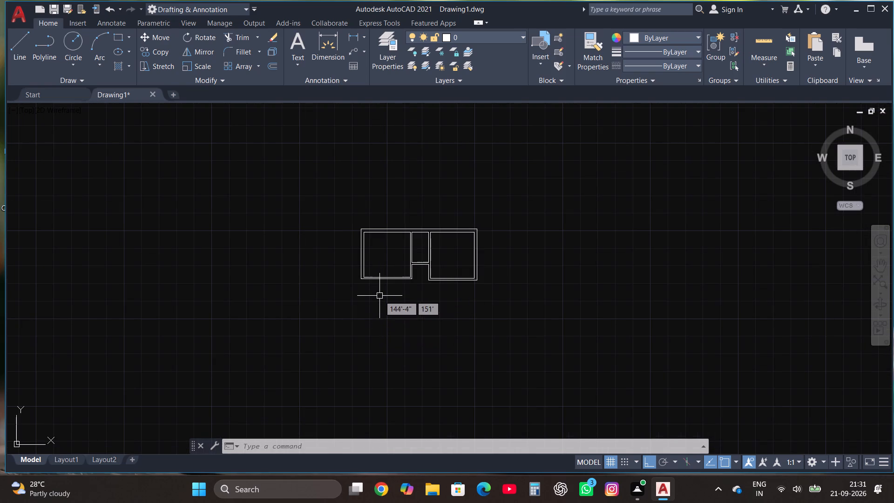
{"action": "scroll", "coordinate": [377, 274], "scroll_direction": "up", "scroll_amount": 3}
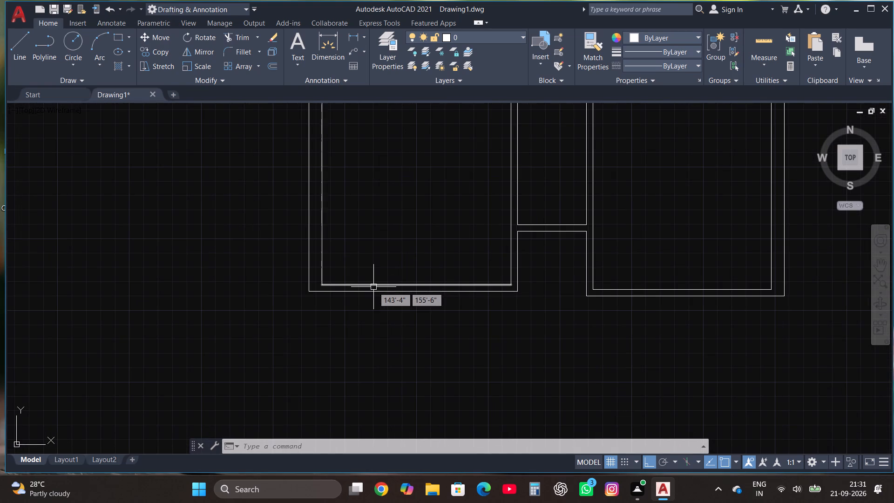
{"action": "left_click", "coordinate": [23, 41]}
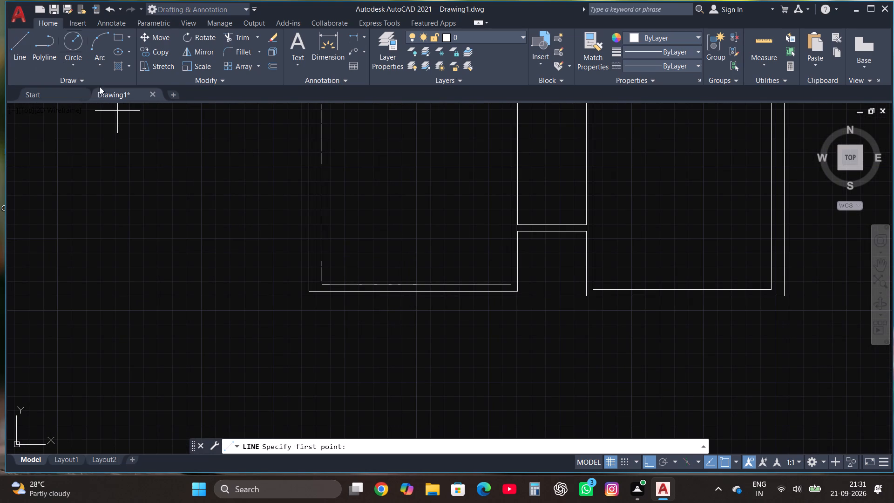
{"action": "left_click", "coordinate": [310, 292]}
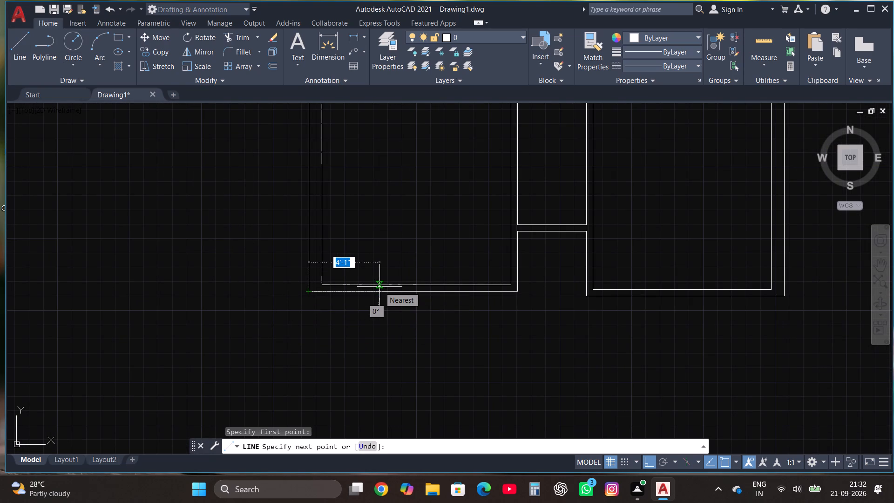
{"action": "type", "text": "3'"}
{"action": "key", "text": "Return"}
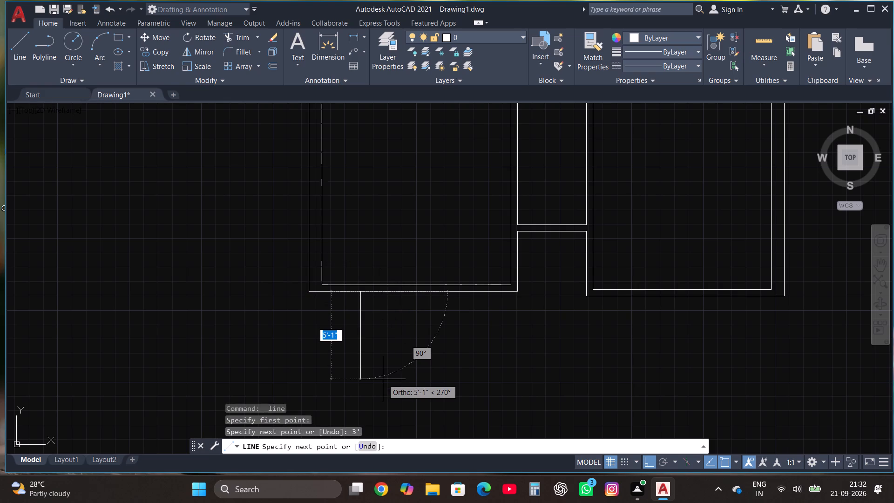
{"action": "type", "text": "11'"}
{"action": "key", "text": "Return"}
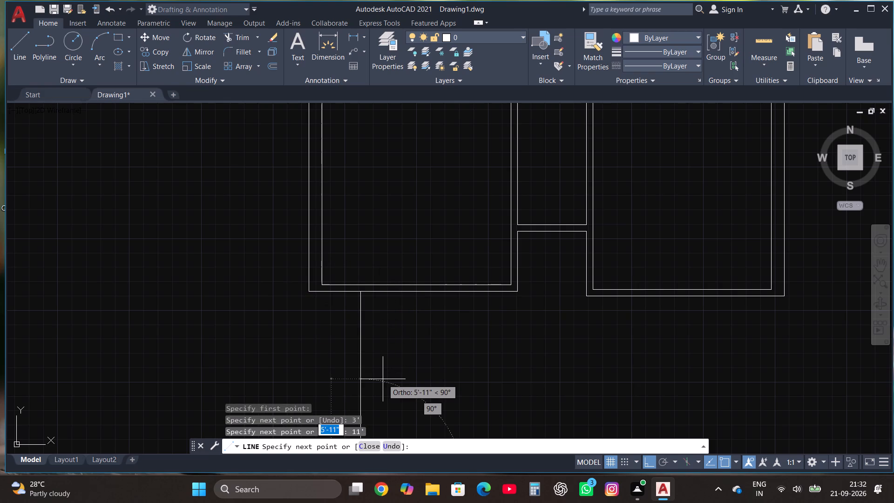
{"action": "scroll", "coordinate": [383, 379], "scroll_direction": "down", "scroll_amount": 3}
{"action": "type", "text": "3'6\""}
{"action": "key", "text": "Return"}
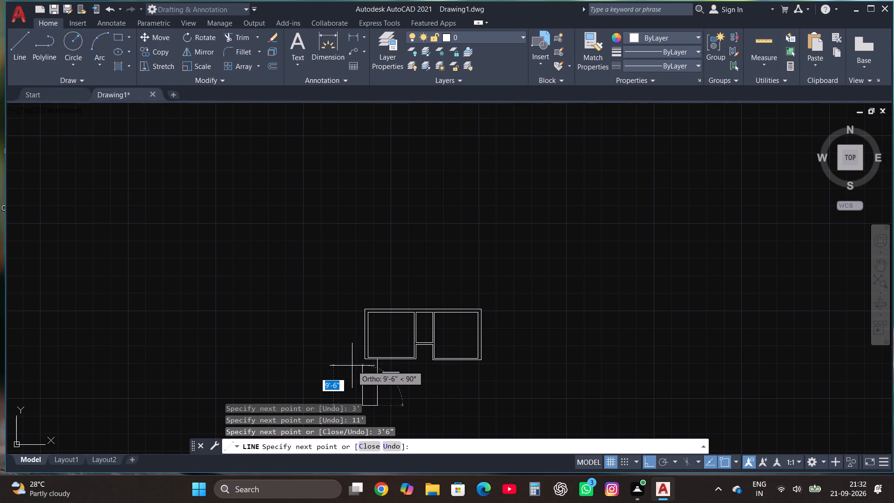
{"action": "key", "text": "1"}
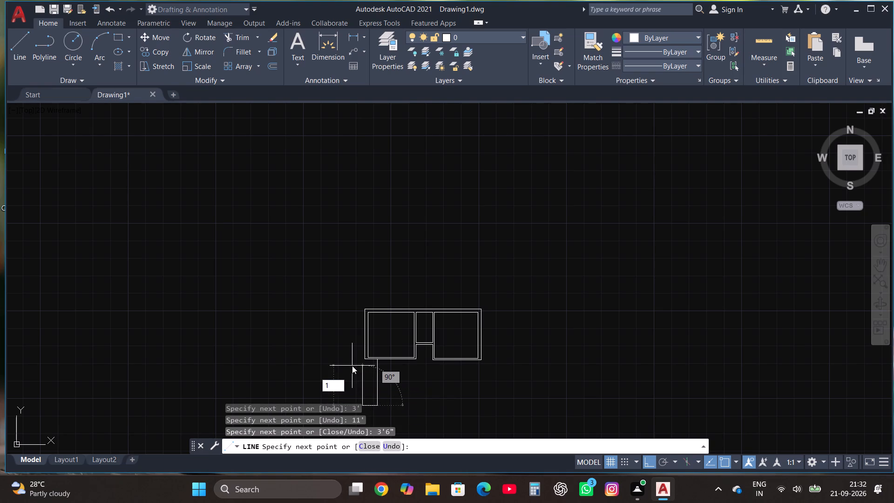
{"action": "type", "text": "1'"}
{"action": "key", "text": "Return"}
{"action": "scroll", "coordinate": [353, 359], "scroll_direction": "up", "scroll_amount": 2}
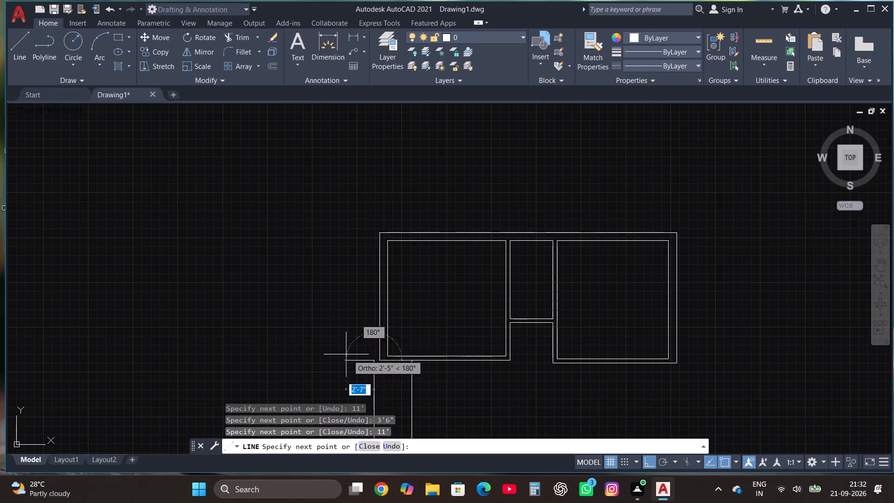
{"action": "scroll", "coordinate": [375, 360], "scroll_direction": "up", "scroll_amount": 5}
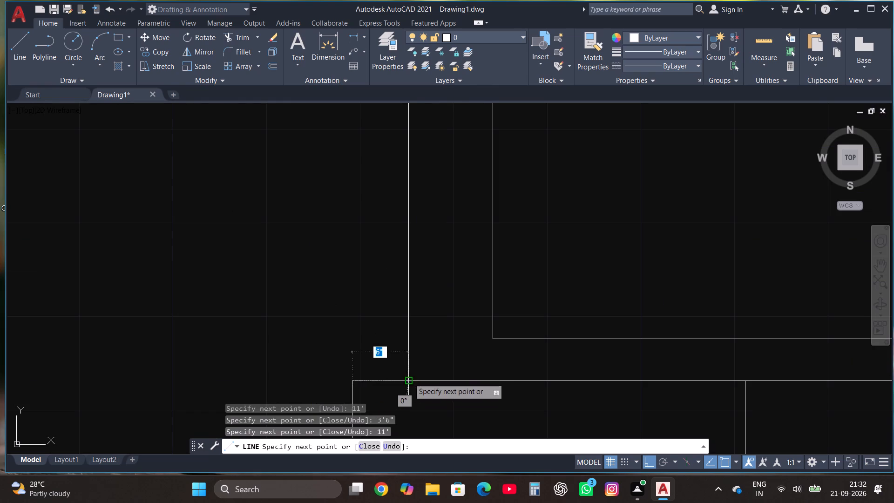
{"action": "left_click", "coordinate": [409, 378]}
{"action": "scroll", "coordinate": [422, 287], "scroll_direction": "down", "scroll_amount": 3}
{"action": "key", "text": "Escape"}
{"action": "scroll", "coordinate": [452, 339], "scroll_direction": "down", "scroll_amount": 2}
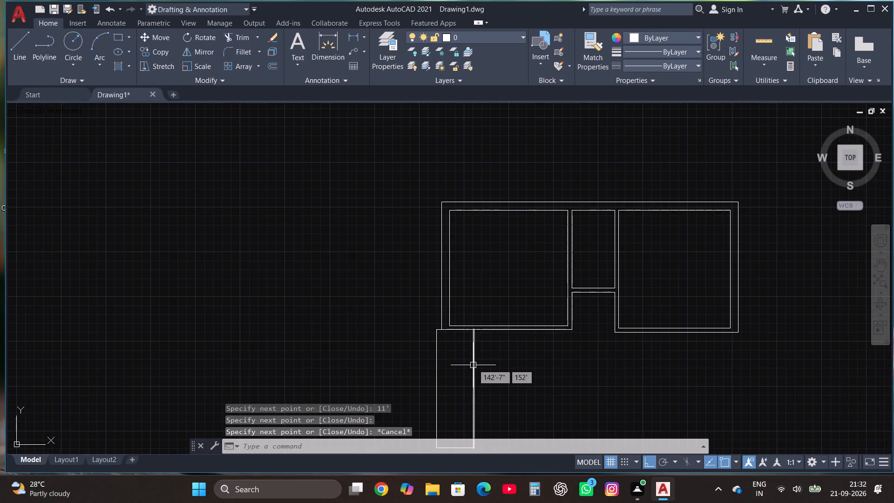
Move the 3'6" by 11' outline below the first room about 3" to the left.
{"action": "scroll", "coordinate": [480, 285], "scroll_direction": "down", "scroll_amount": 1}
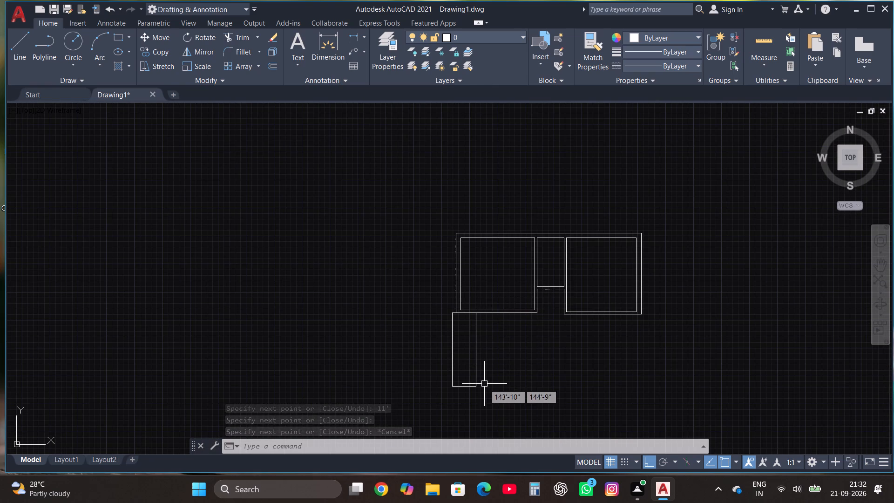
{"action": "scroll", "coordinate": [486, 382], "scroll_direction": "up", "scroll_amount": 1}
{"action": "left_click", "coordinate": [485, 396]}
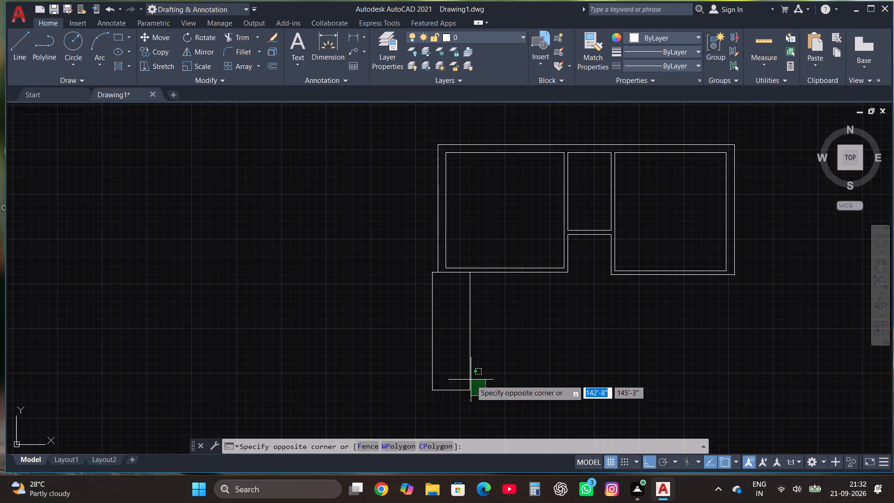
{"action": "left_click", "coordinate": [496, 385]}
{"action": "left_click", "coordinate": [425, 394]}
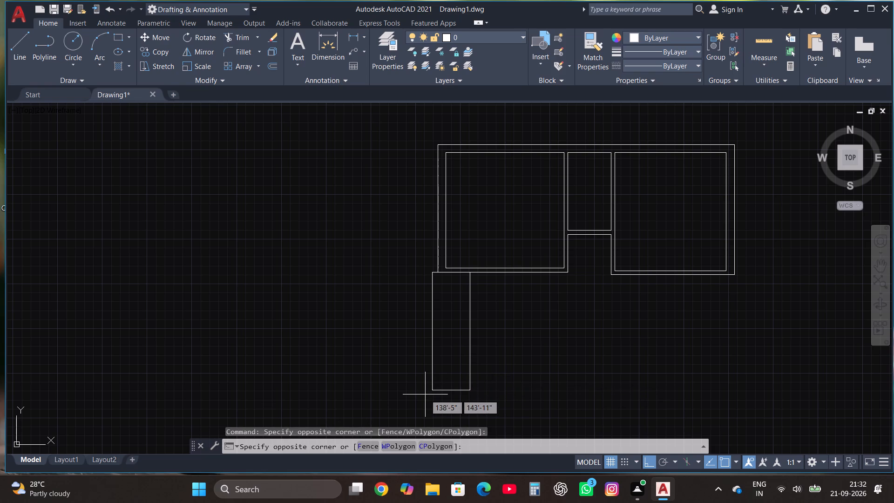
{"action": "left_click", "coordinate": [491, 271]}
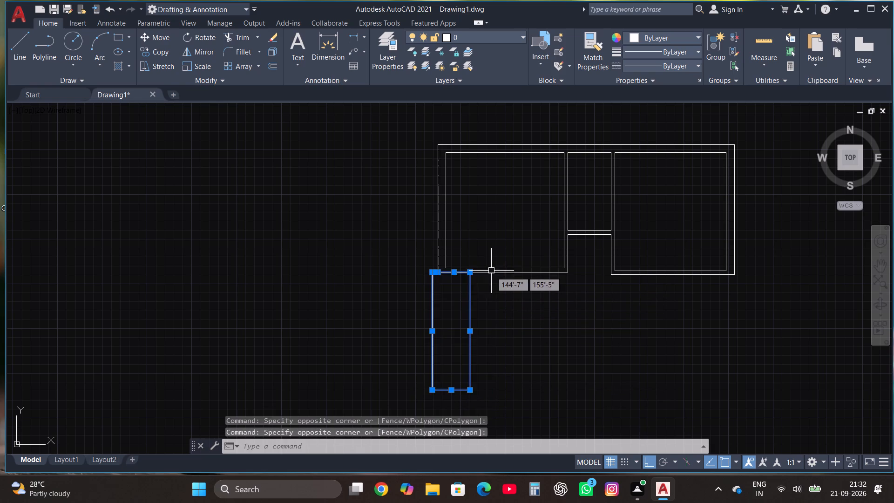
{"action": "scroll", "coordinate": [446, 274], "scroll_direction": "up", "scroll_amount": 4}
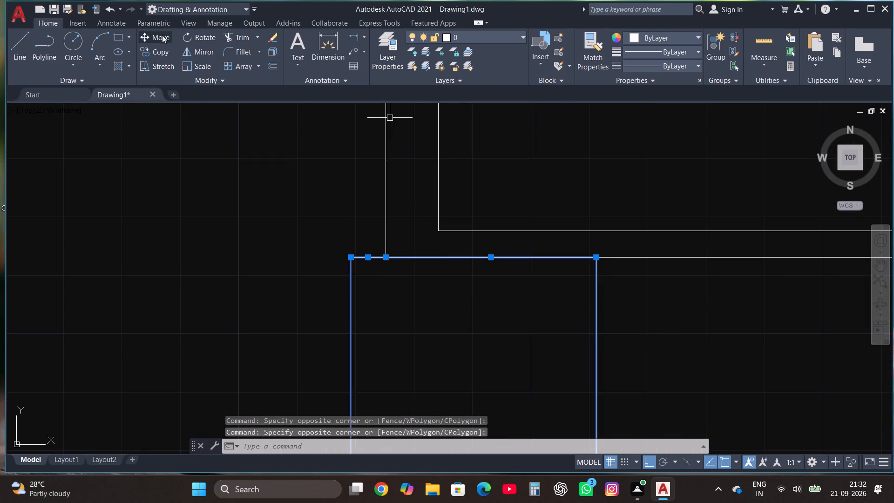
{"action": "left_click", "coordinate": [161, 38]}
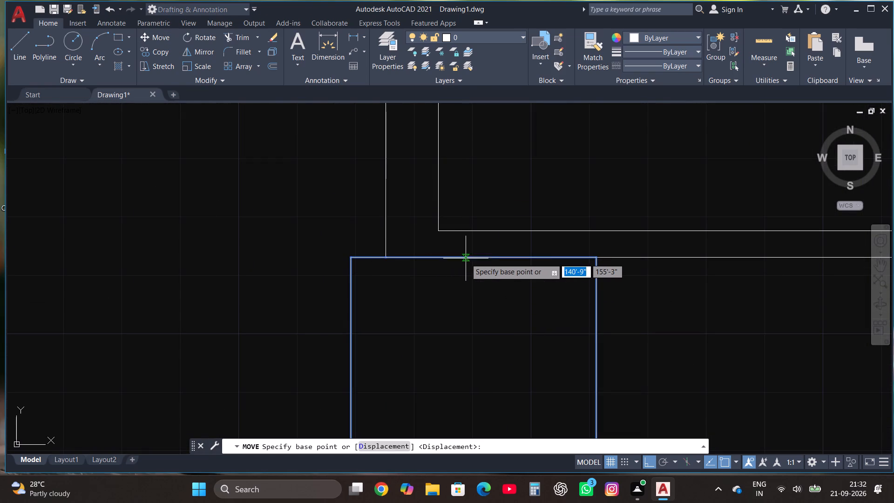
{"action": "left_click", "coordinate": [466, 258]}
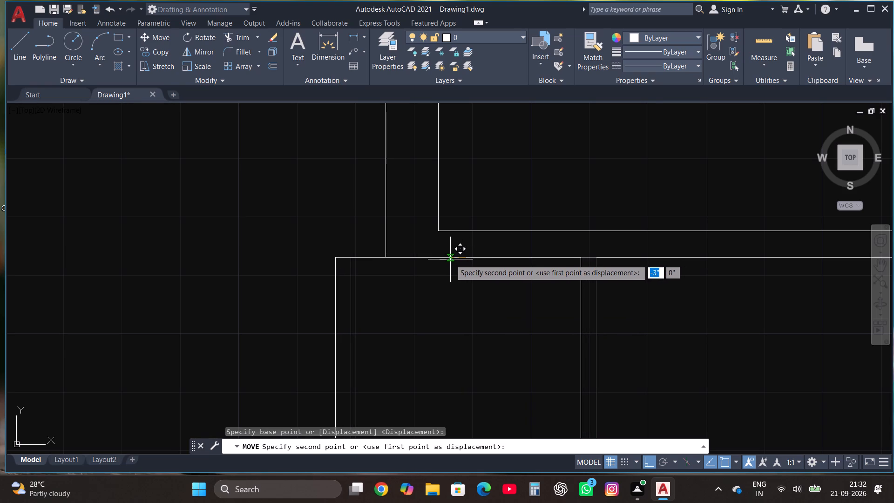
{"action": "left_click", "coordinate": [448, 260]}
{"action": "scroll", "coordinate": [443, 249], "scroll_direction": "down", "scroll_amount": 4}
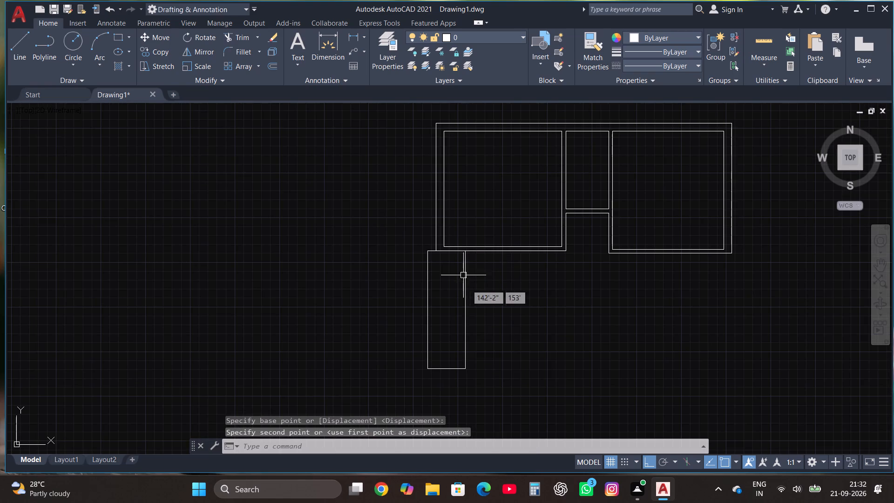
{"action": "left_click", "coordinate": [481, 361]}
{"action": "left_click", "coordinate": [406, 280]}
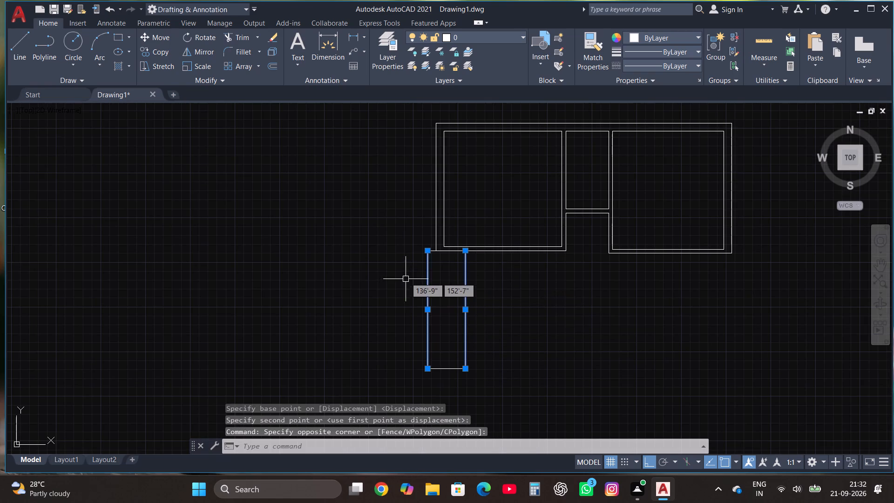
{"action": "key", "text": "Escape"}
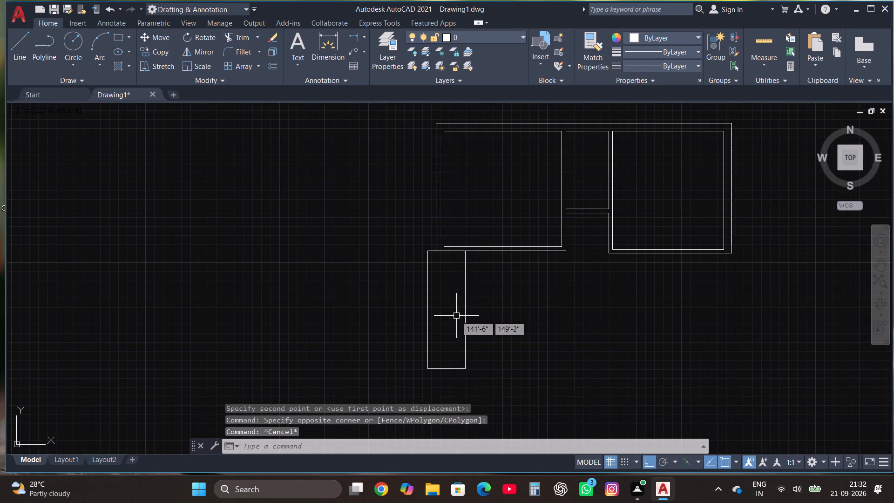
Offset the right and bottom lines of the 3'6" by 11' space outward by 4.5".
{"action": "left_click", "coordinate": [466, 321]}
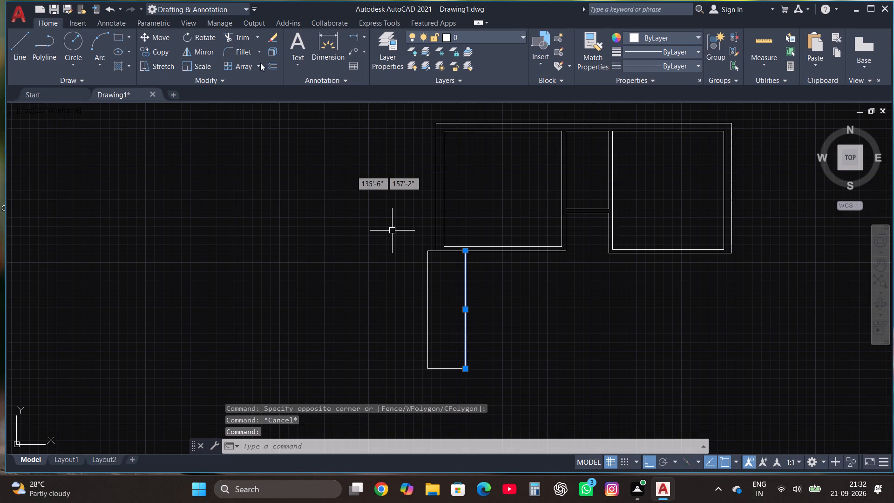
{"action": "left_click", "coordinate": [266, 67]}
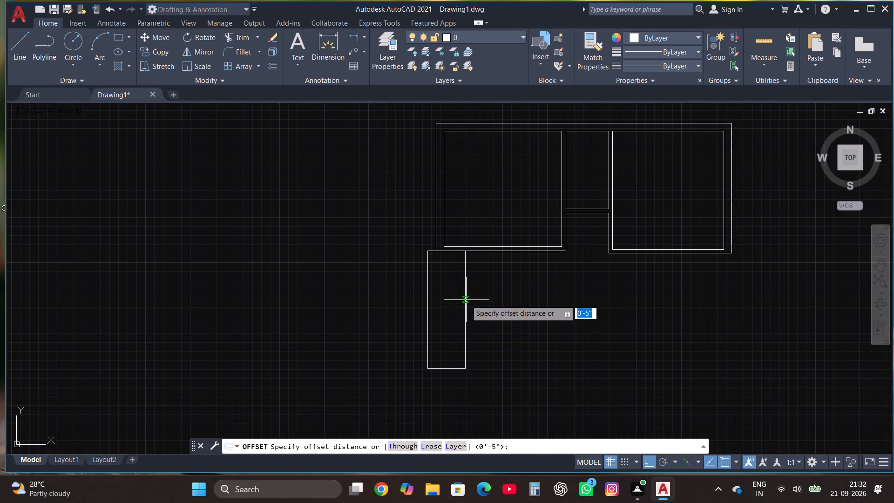
{"action": "left_click", "coordinate": [467, 300]}
{"action": "left_click", "coordinate": [471, 299]}
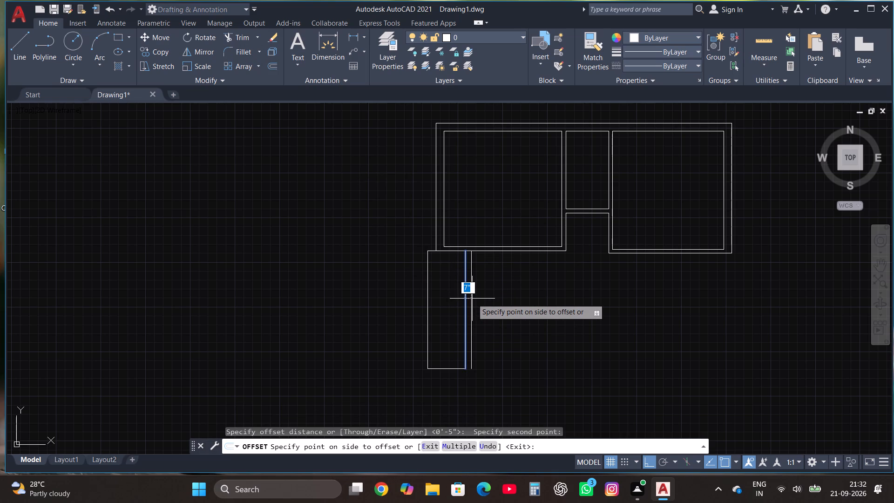
{"action": "type", "text": "4.5\""}
{"action": "key", "text": "Return"}
{"action": "left_click", "coordinate": [448, 370]}
{"action": "type", "text": "4.5\""}
{"action": "key", "text": "Return"}
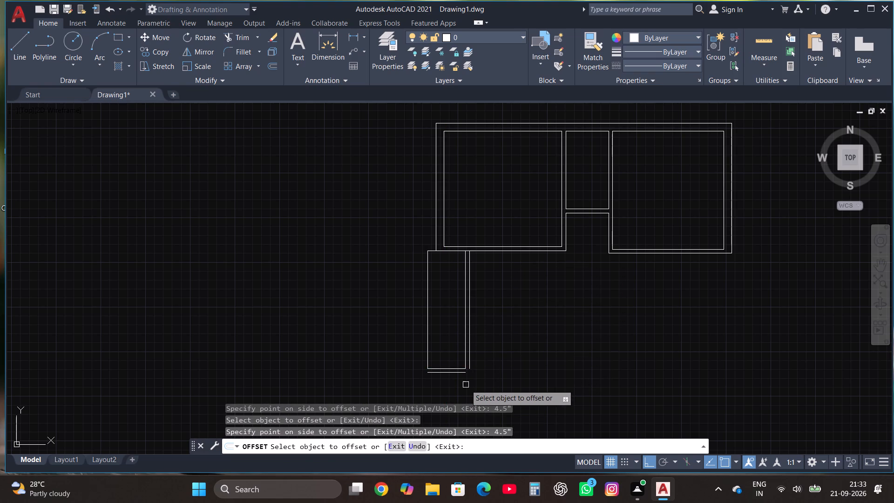
Fillet the offset bottom line to the lower space's left line and to the offset right line to close both lower corners.
{"action": "scroll", "coordinate": [466, 385], "scroll_direction": "up", "scroll_amount": 2}
{"action": "left_click", "coordinate": [248, 53]}
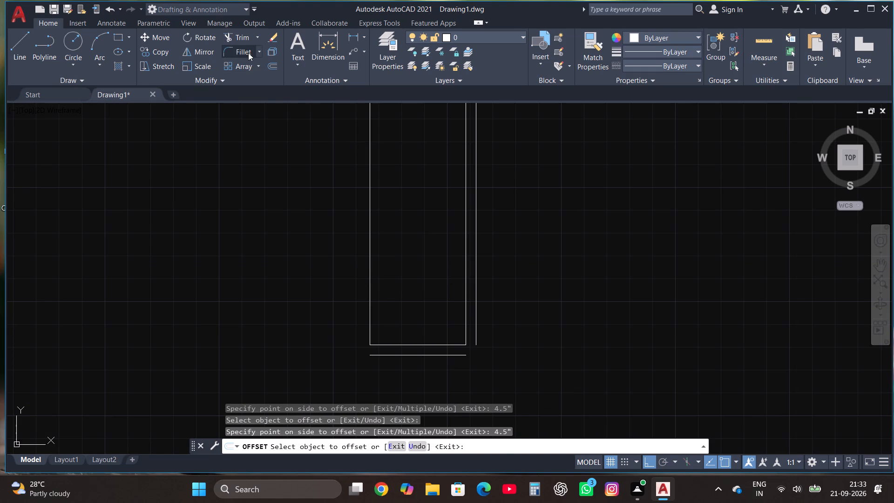
{"action": "left_click", "coordinate": [370, 330]}
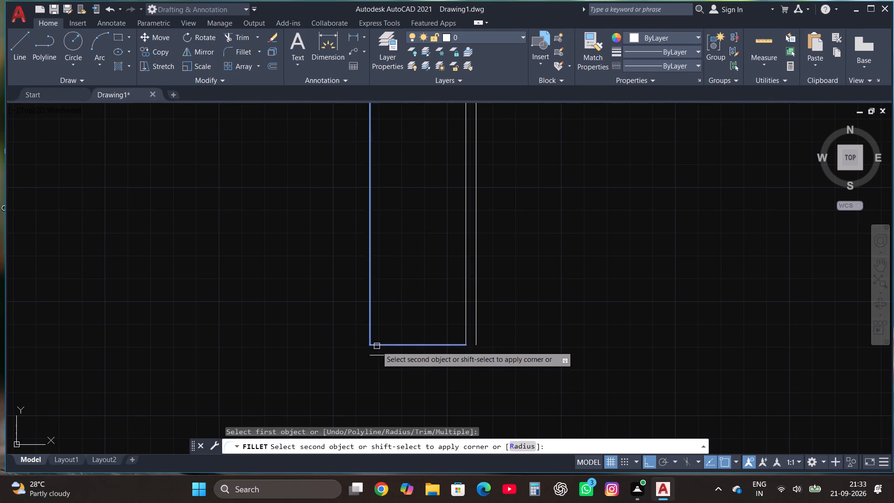
{"action": "left_click", "coordinate": [383, 354]}
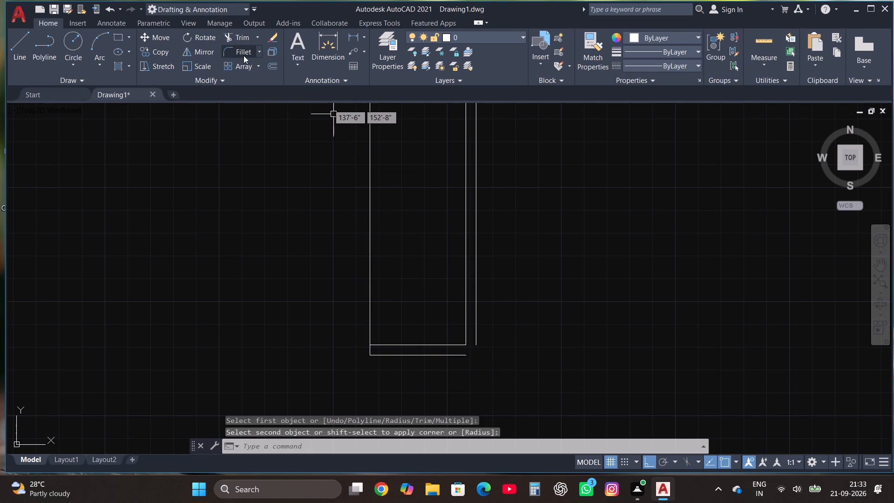
{"action": "left_click", "coordinate": [244, 55]}
{"action": "left_click", "coordinate": [474, 320]}
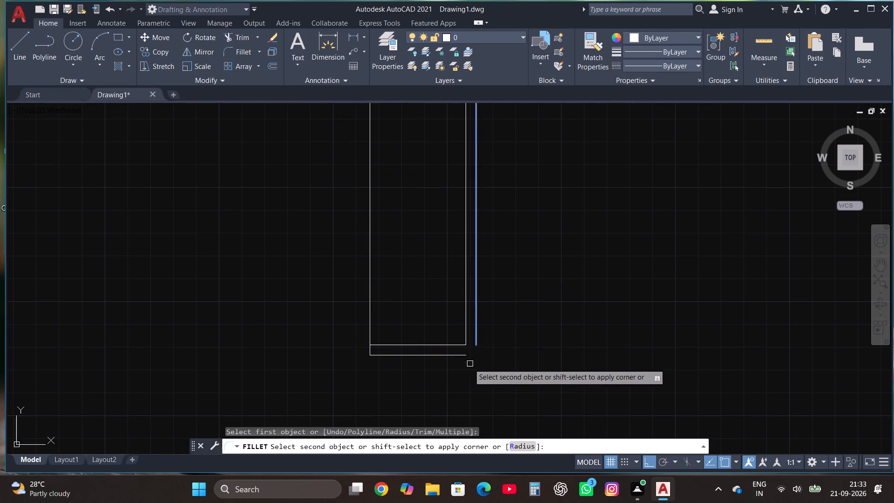
{"action": "left_click", "coordinate": [453, 357]}
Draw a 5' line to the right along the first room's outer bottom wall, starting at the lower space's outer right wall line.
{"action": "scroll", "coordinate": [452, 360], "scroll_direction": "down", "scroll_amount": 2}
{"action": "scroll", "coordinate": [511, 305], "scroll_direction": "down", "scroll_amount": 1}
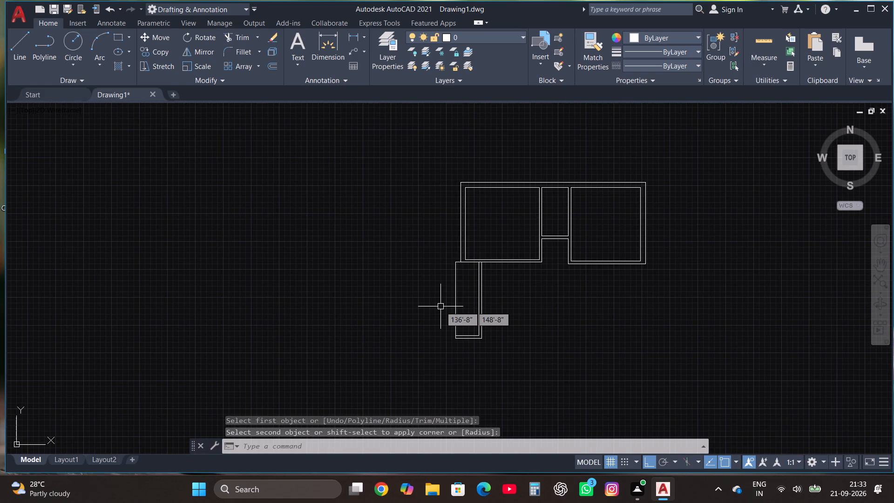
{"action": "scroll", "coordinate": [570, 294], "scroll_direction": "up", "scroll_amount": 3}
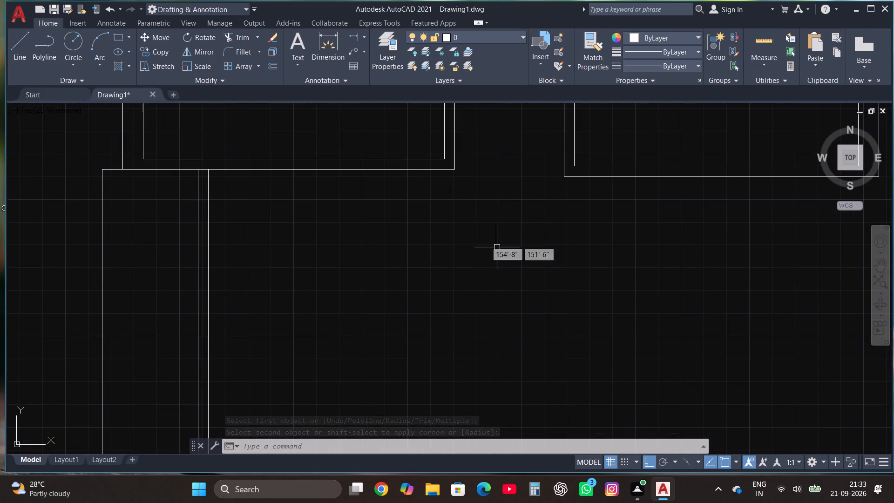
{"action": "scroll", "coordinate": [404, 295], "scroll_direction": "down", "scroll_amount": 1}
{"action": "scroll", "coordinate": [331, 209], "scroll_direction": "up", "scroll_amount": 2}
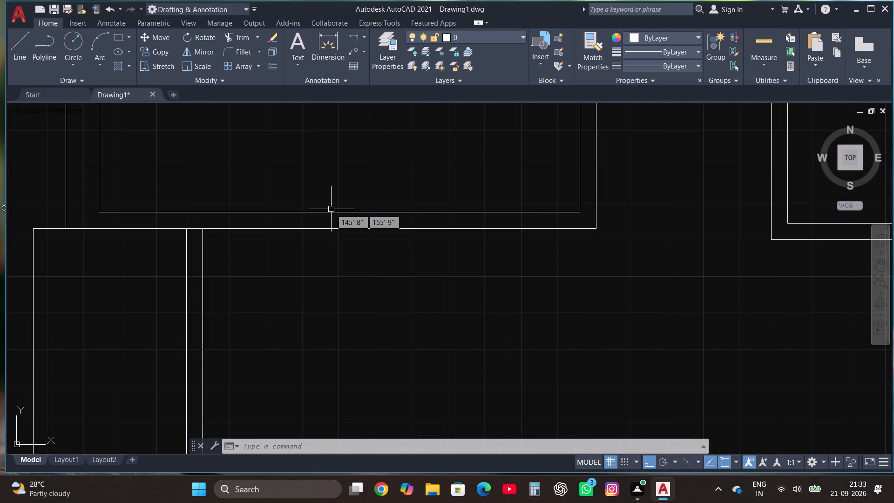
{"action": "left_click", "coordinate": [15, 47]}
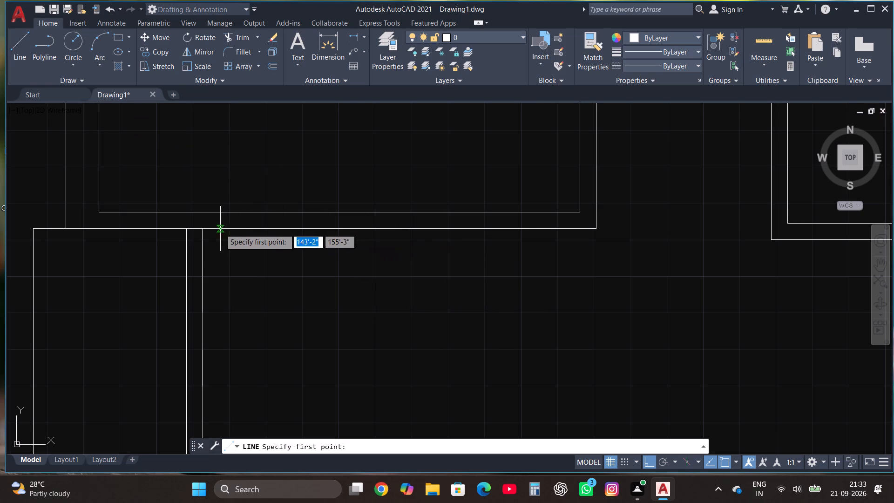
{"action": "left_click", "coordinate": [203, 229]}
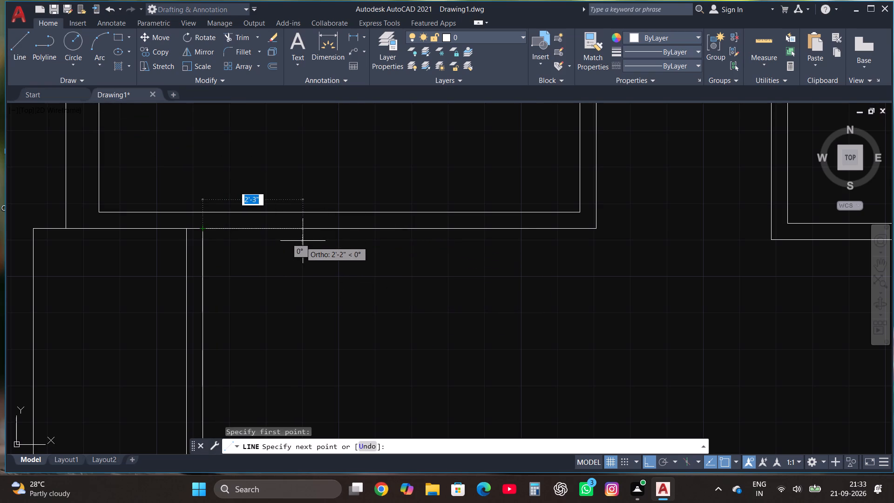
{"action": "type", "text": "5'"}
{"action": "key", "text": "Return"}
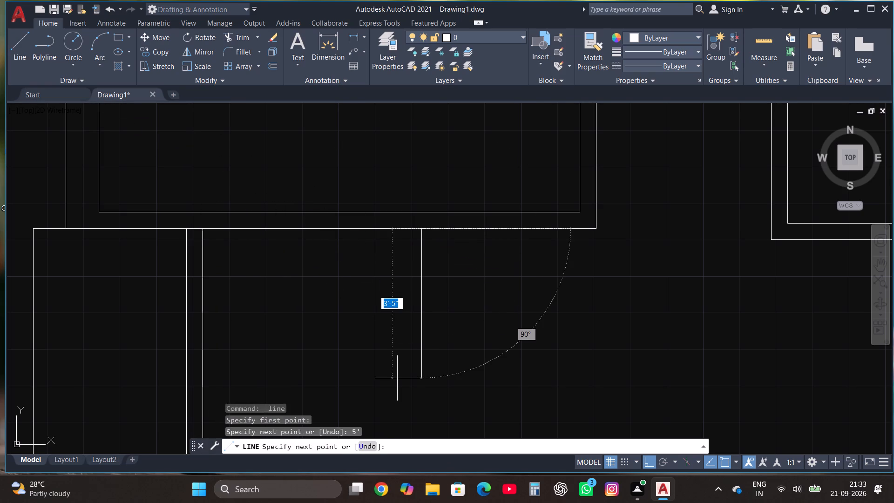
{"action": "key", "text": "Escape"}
From the top of the lower space's outer right wall line, draw lines 3.5' right along the room wall and 2' down.
{"action": "left_click", "coordinate": [25, 51]}
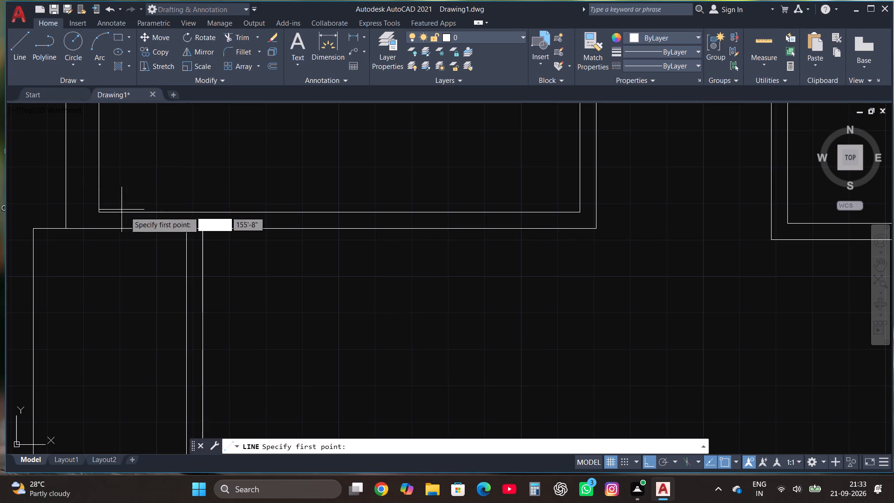
{"action": "left_click", "coordinate": [202, 229]}
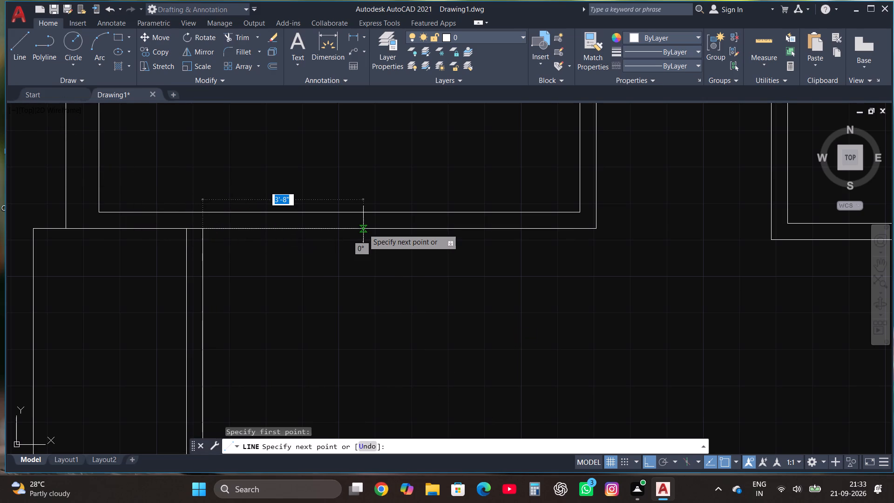
{"action": "type", "text": "3.5'"}
{"action": "key", "text": "Return"}
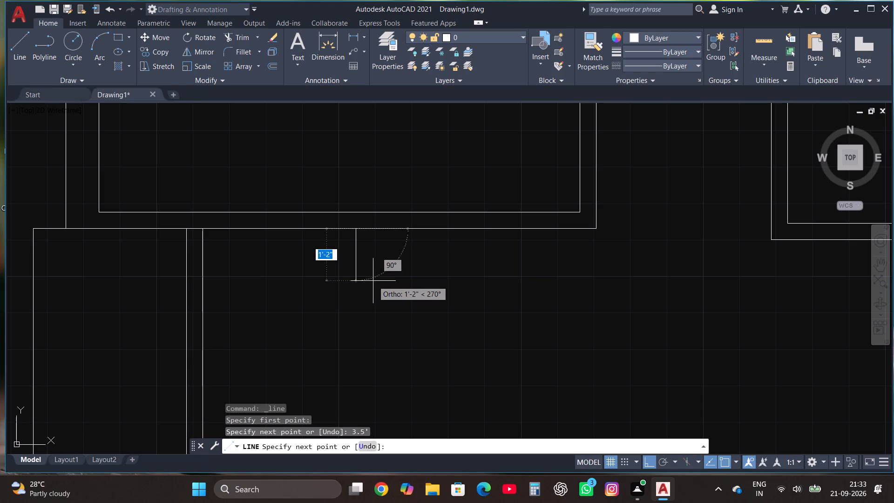
{"action": "type", "text": "2'"}
{"action": "key", "text": "Return"}
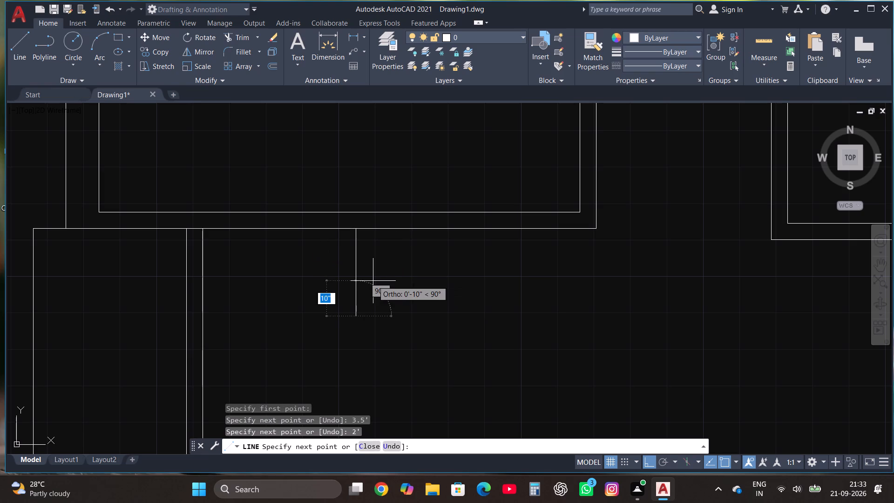
{"action": "key", "text": "Escape"}
Offset the 2' vertical line below the first room 4.5" to the right.
{"action": "scroll", "coordinate": [373, 281], "scroll_direction": "down", "scroll_amount": 3}
{"action": "scroll", "coordinate": [371, 306], "scroll_direction": "up", "scroll_amount": 2}
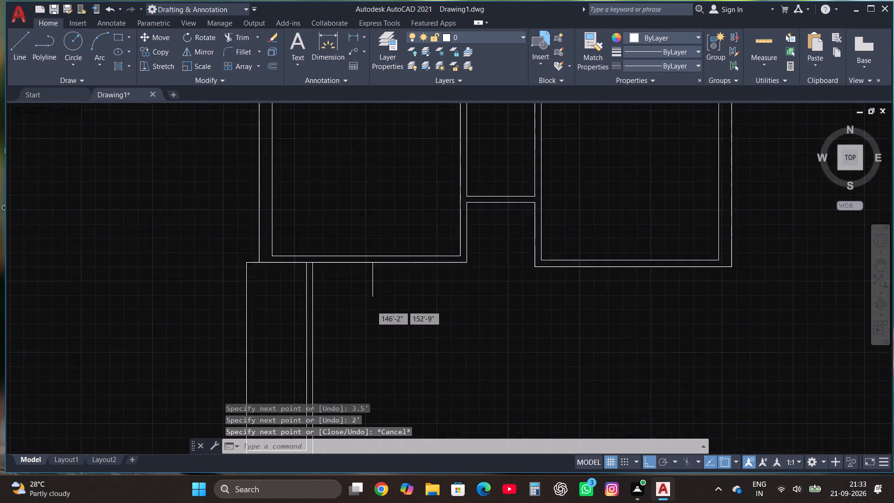
{"action": "scroll", "coordinate": [371, 306], "scroll_direction": "up", "scroll_amount": 2}
{"action": "left_click", "coordinate": [366, 233]}
{"action": "left_click", "coordinate": [390, 241]}
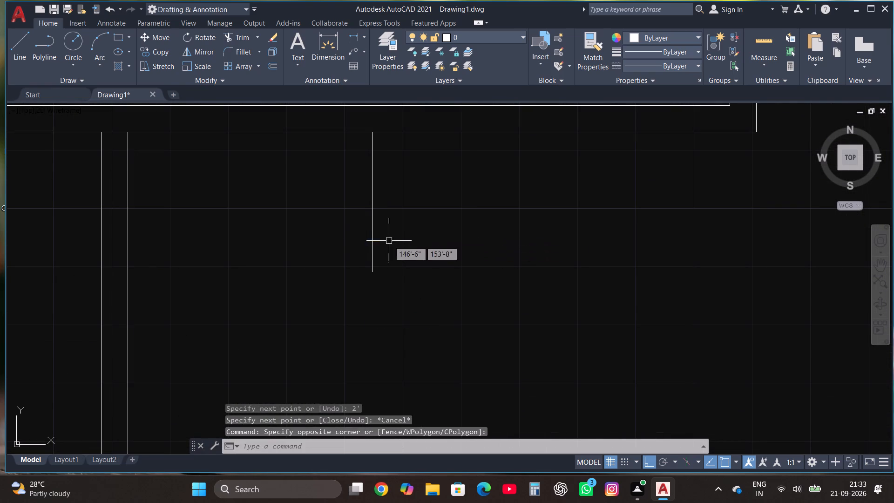
{"action": "left_click_drag", "start_coordinate": [388, 241], "coordinate": [382, 238]}
{"action": "left_click", "coordinate": [365, 222]}
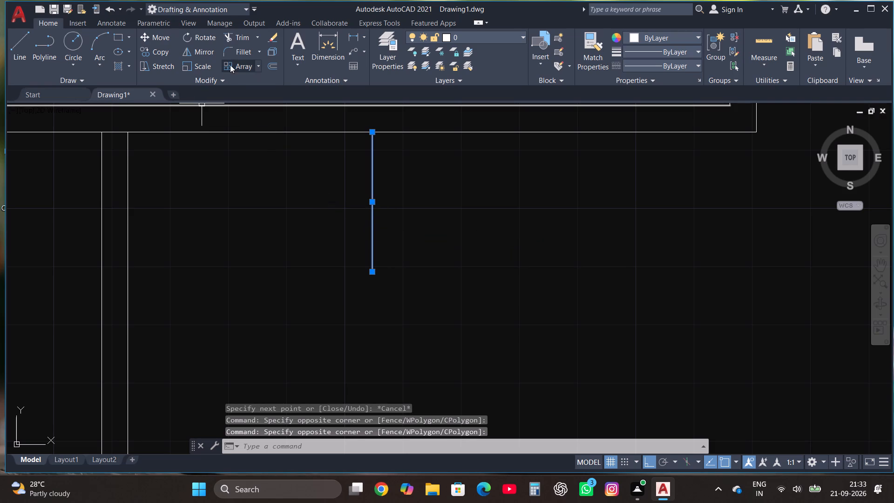
{"action": "left_click", "coordinate": [273, 60]}
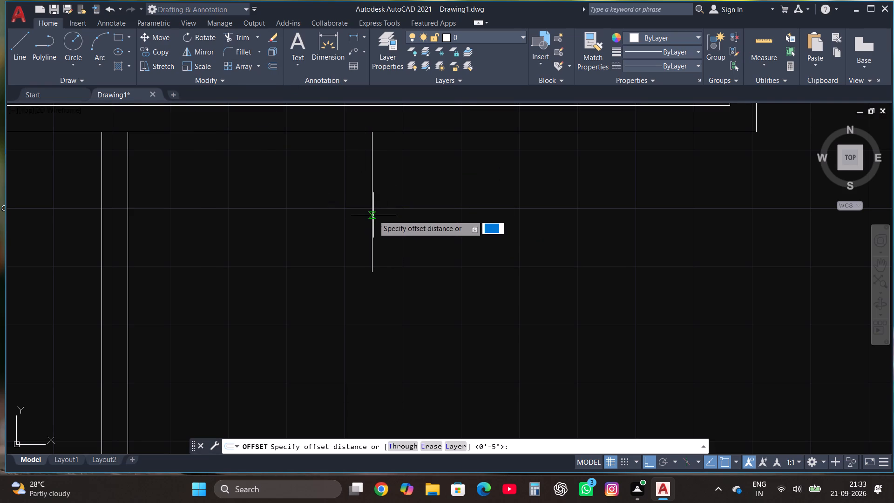
{"action": "left_click", "coordinate": [373, 215]}
{"action": "left_click", "coordinate": [380, 215]}
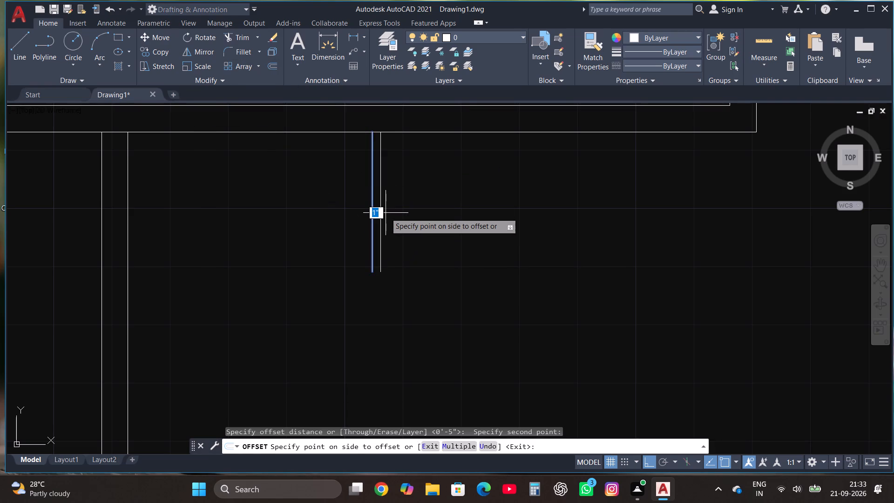
{"action": "type", "text": "4.5\""}
{"action": "key", "text": "Return"}
{"action": "scroll", "coordinate": [386, 213], "scroll_direction": "down", "scroll_amount": 2}
{"action": "key", "text": "Escape"}
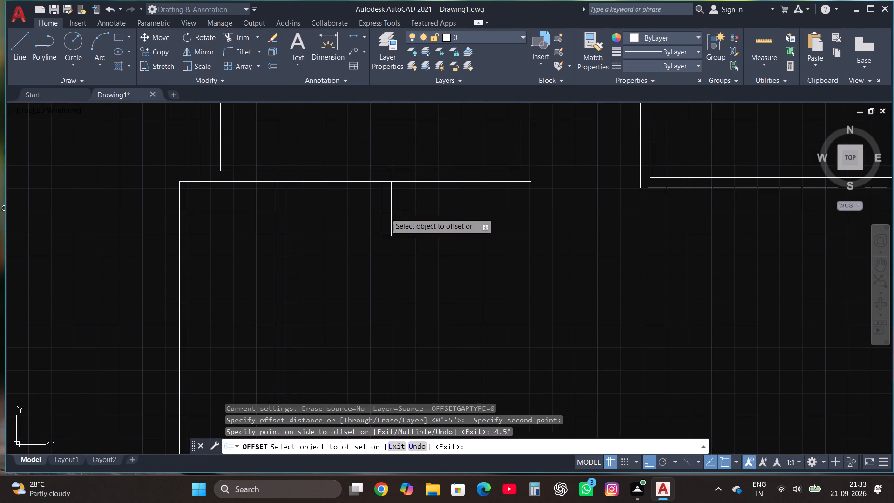
Draw a line from the offset line's lower end left into the lower space's right wall and trim the part inside the wall.
{"action": "left_click", "coordinate": [23, 43]}
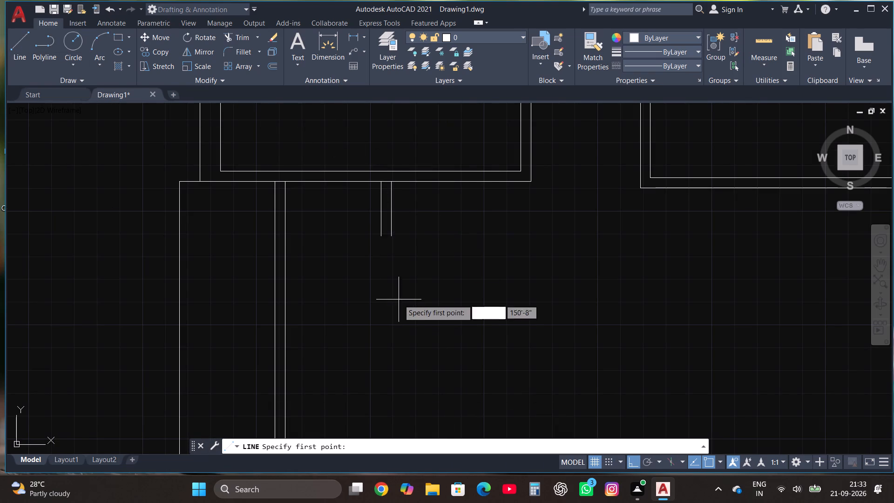
{"action": "left_click", "coordinate": [390, 238]}
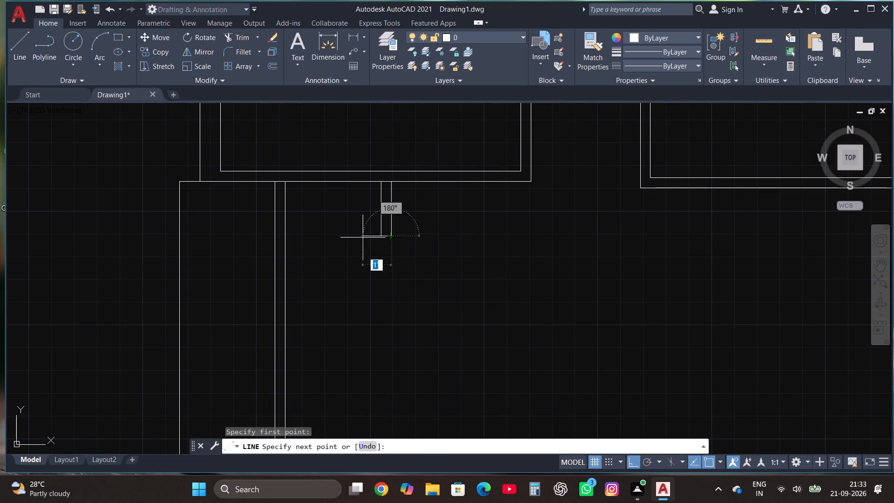
{"action": "scroll", "coordinate": [277, 234], "scroll_direction": "up", "scroll_amount": 4}
{"action": "left_click", "coordinate": [285, 259]}
{"action": "key", "text": "Escape"}
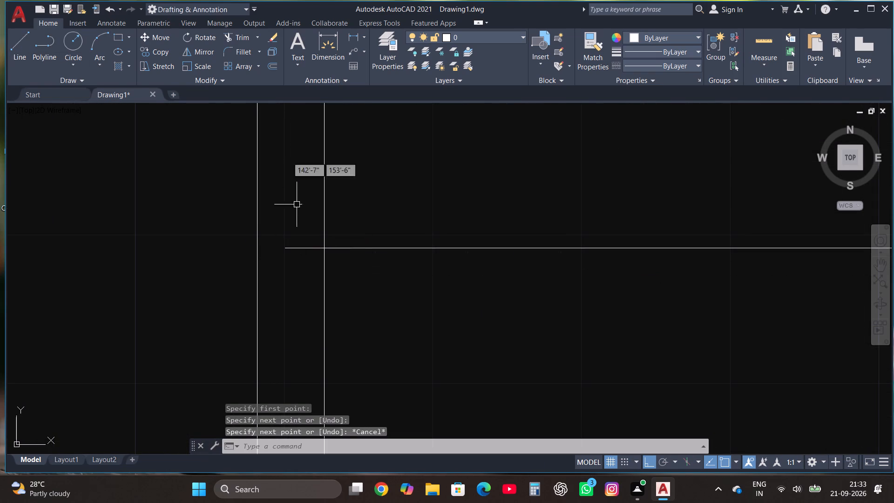
{"action": "left_click", "coordinate": [250, 41]}
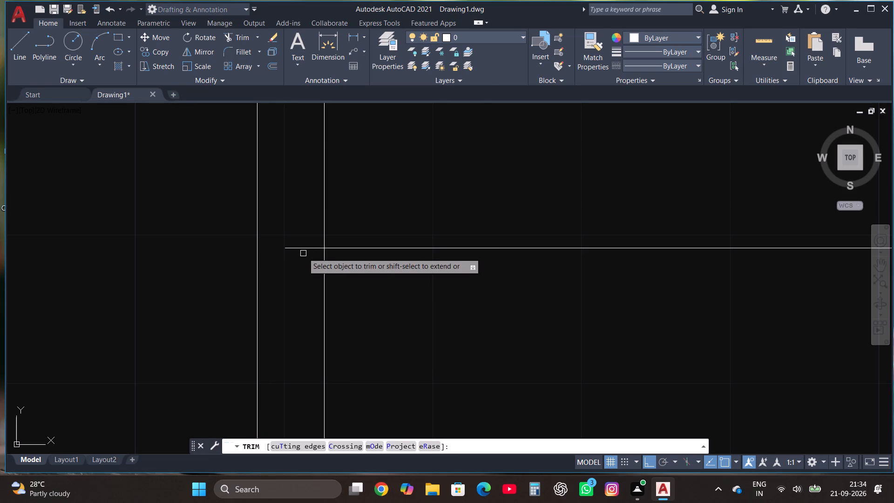
{"action": "left_click", "coordinate": [300, 248]}
{"action": "key", "text": "Escape"}
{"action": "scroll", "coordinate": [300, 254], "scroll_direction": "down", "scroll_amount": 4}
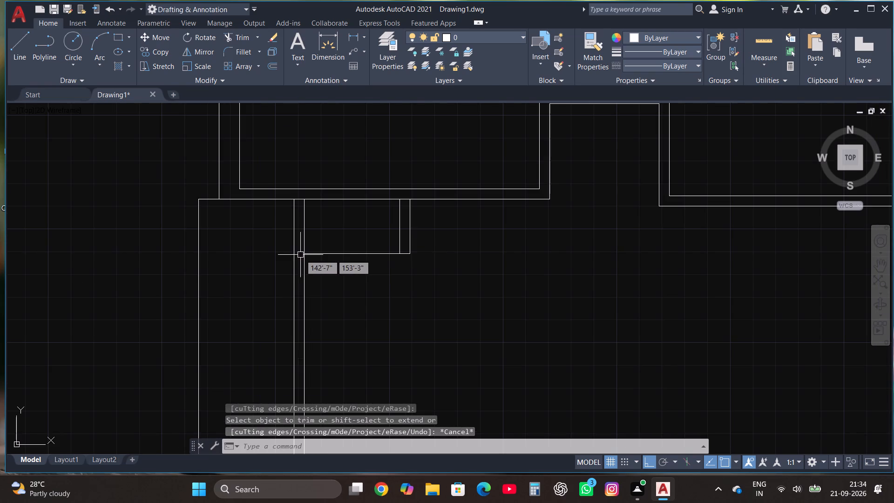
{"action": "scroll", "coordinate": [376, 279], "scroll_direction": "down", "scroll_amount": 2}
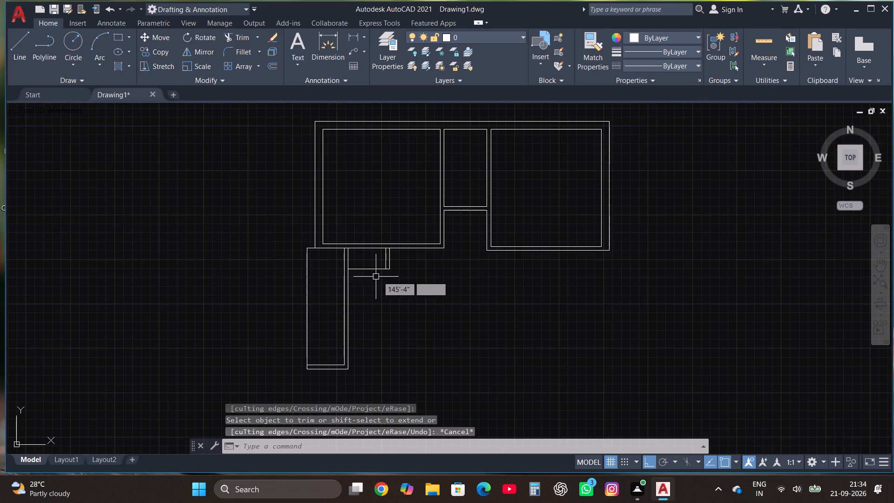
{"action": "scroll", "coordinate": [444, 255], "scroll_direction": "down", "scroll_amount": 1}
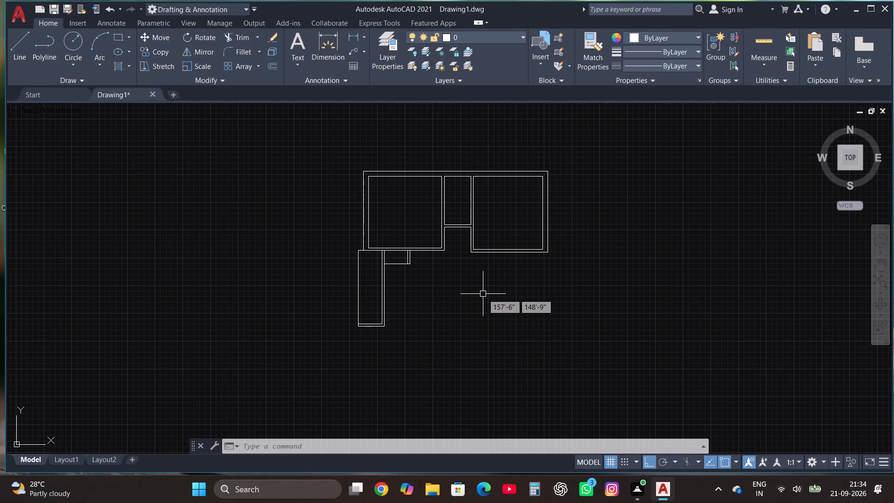
From the lower space's outer bottom wall, aligned with the first room's inner left wall, draw lines 9'1.5" down, 7' right and 9'1.5" up.
{"action": "scroll", "coordinate": [396, 361], "scroll_direction": "up", "scroll_amount": 1}
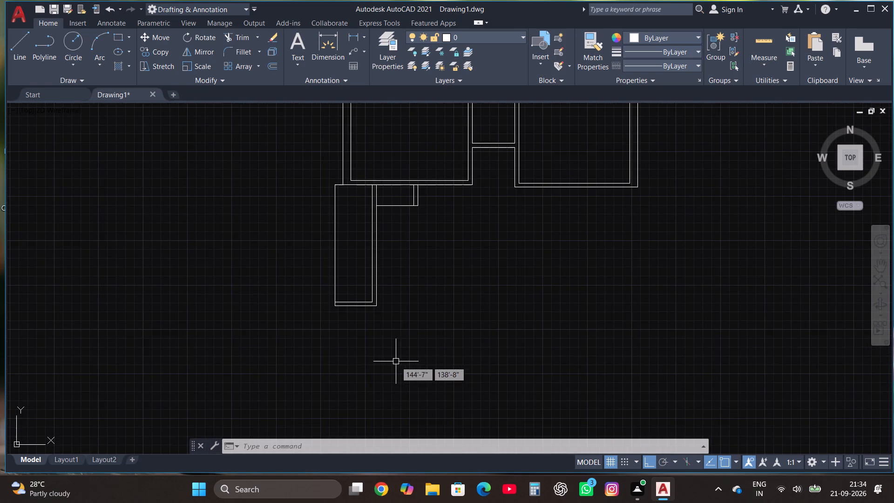
{"action": "left_click", "coordinate": [20, 51]}
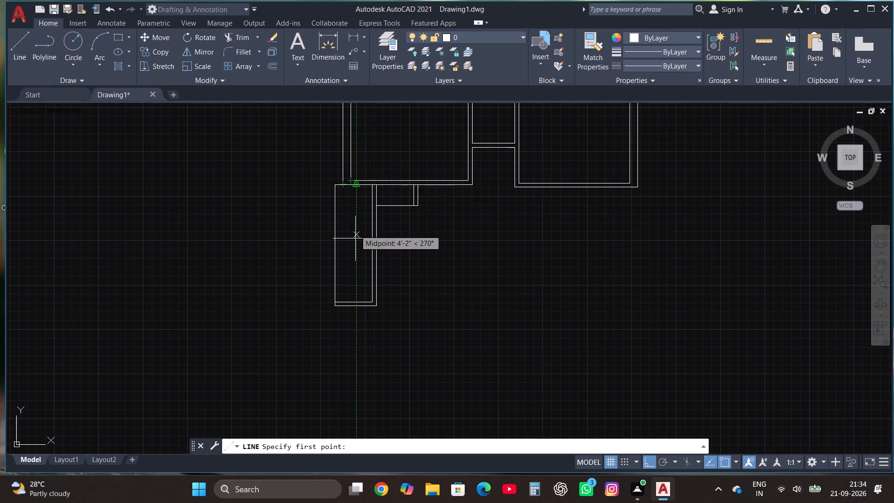
{"action": "left_click", "coordinate": [352, 307]}
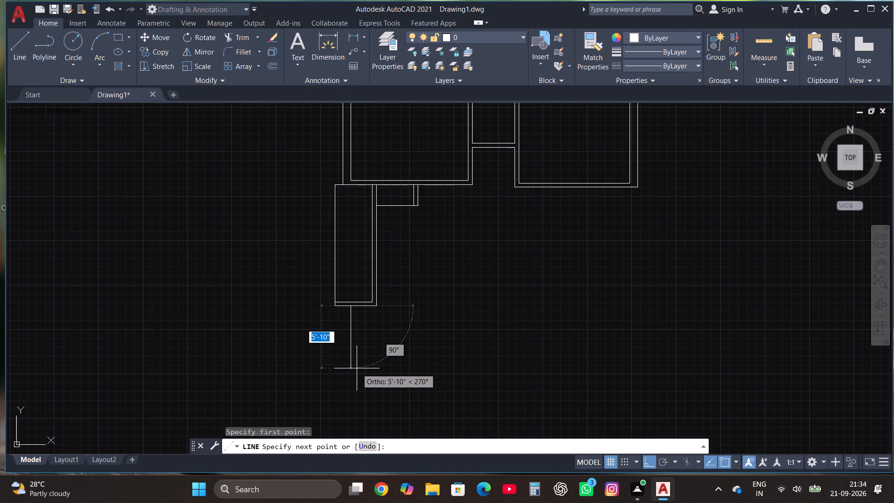
{"action": "type", "text": "9'"}
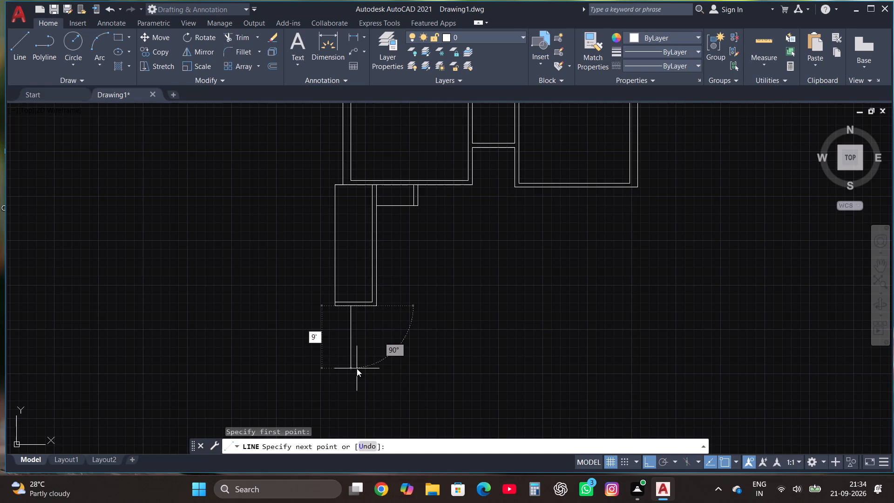
{"action": "type", "text": "1.5\""}
{"action": "key", "text": "Return"}
{"action": "scroll", "coordinate": [366, 376], "scroll_direction": "down", "scroll_amount": 3}
{"action": "scroll", "coordinate": [410, 392], "scroll_direction": "up", "scroll_amount": 2}
{"action": "type", "text": "7'"}
{"action": "key", "text": "Return"}
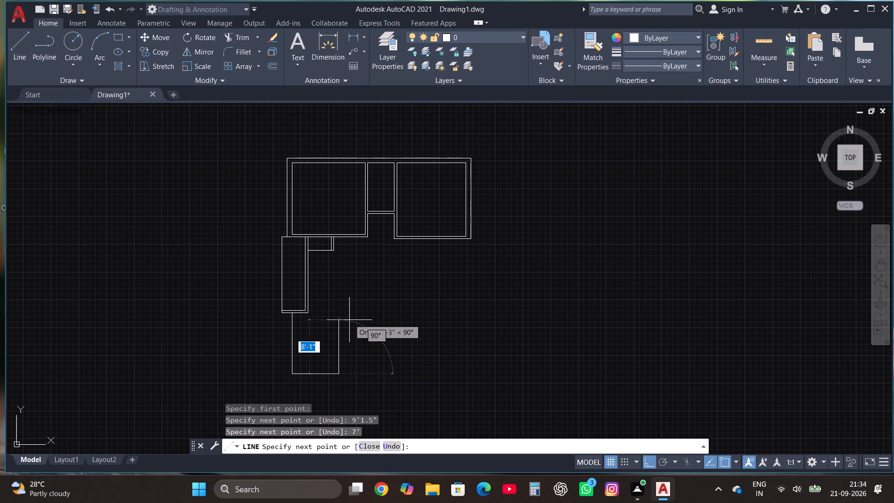
{"action": "type", "text": "9'"}
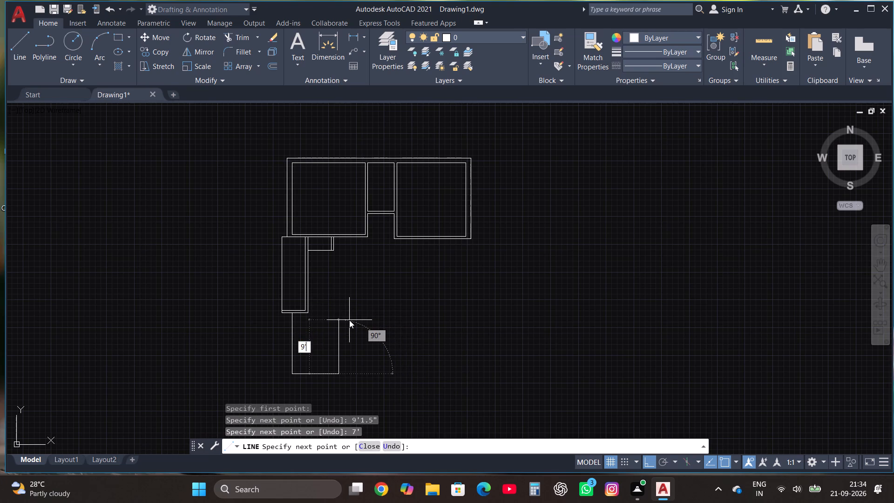
{"action": "type", "text": "1.5\""}
{"action": "key", "text": "Return"}
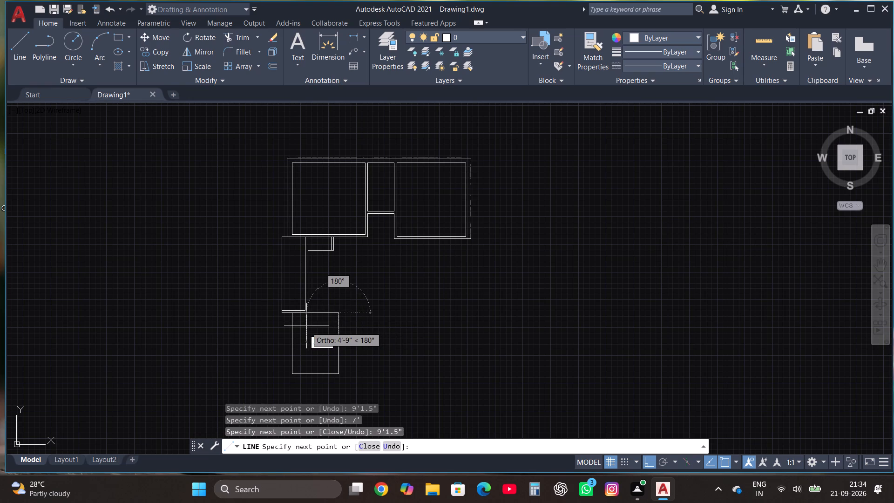
Close the new room's top with a line running left to the lower space's outer bottom-right corner.
{"action": "scroll", "coordinate": [301, 307], "scroll_direction": "up", "scroll_amount": 3}
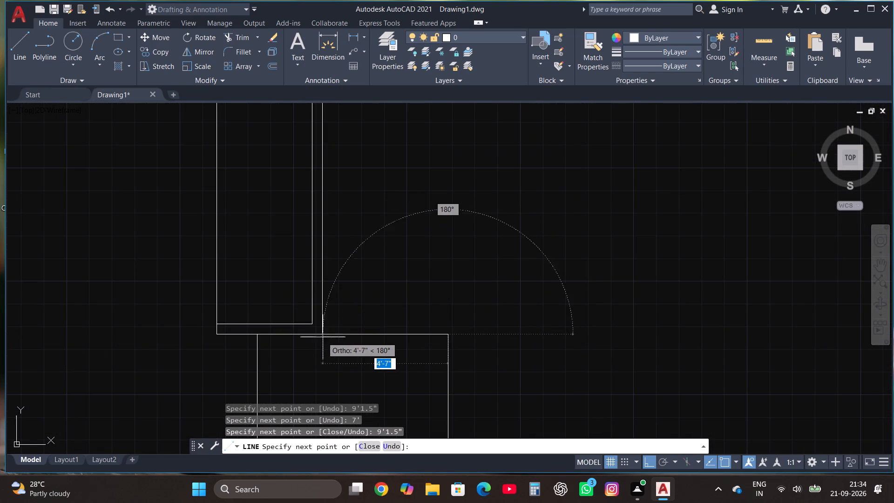
{"action": "left_click", "coordinate": [321, 334]}
{"action": "key", "text": "Escape"}
{"action": "scroll", "coordinate": [453, 300], "scroll_direction": "down", "scroll_amount": 3}
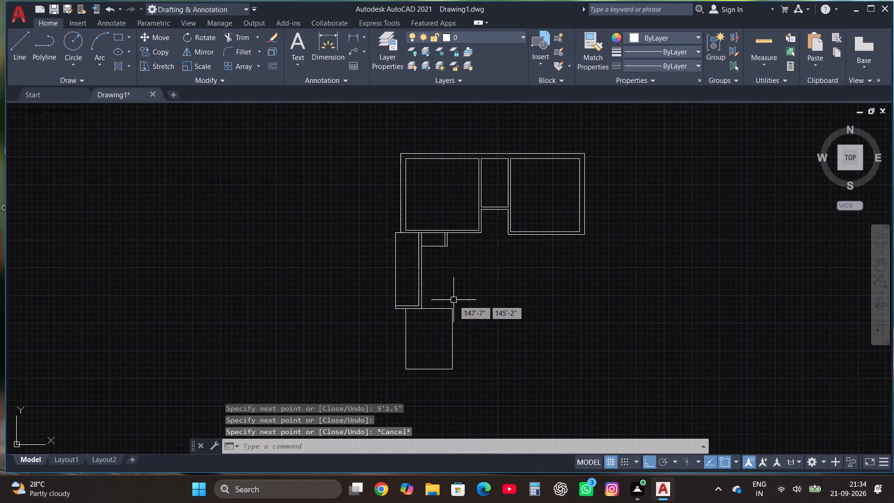
Offset the new room's right and bottom lines 4.5" outward.
{"action": "scroll", "coordinate": [462, 364], "scroll_direction": "up", "scroll_amount": 1}
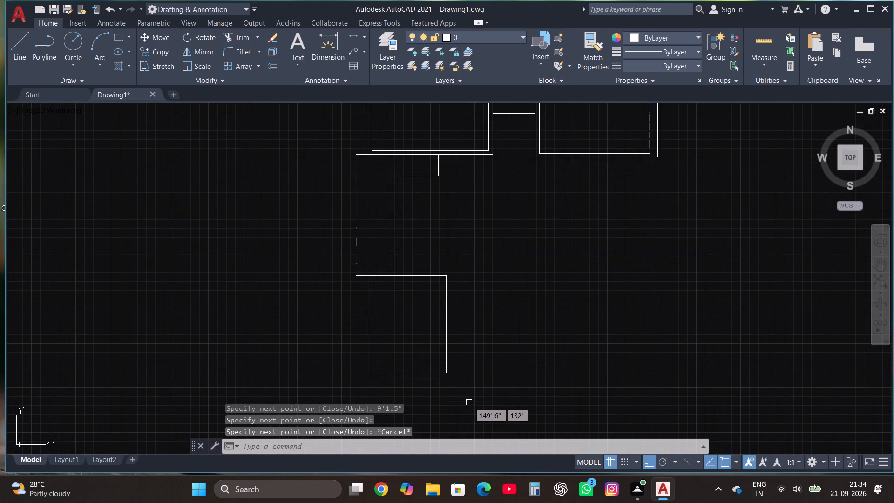
{"action": "left_click", "coordinate": [469, 402]}
{"action": "left_click", "coordinate": [374, 314]}
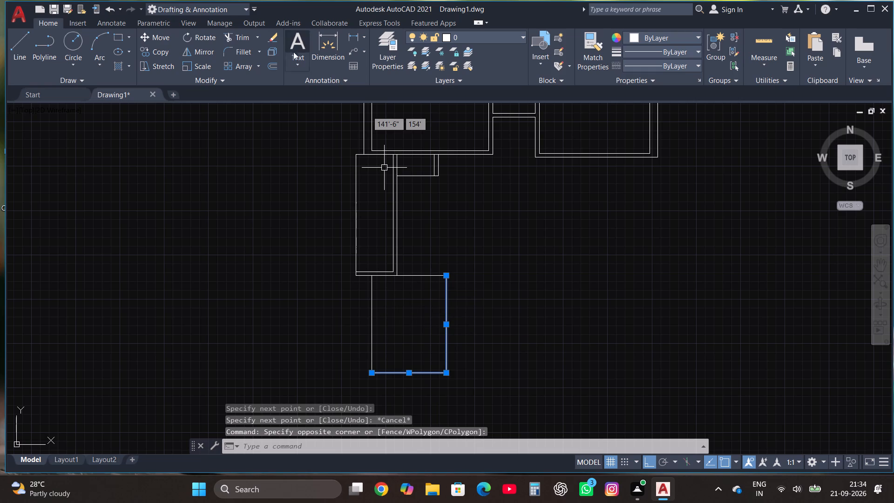
{"action": "left_click", "coordinate": [274, 64]}
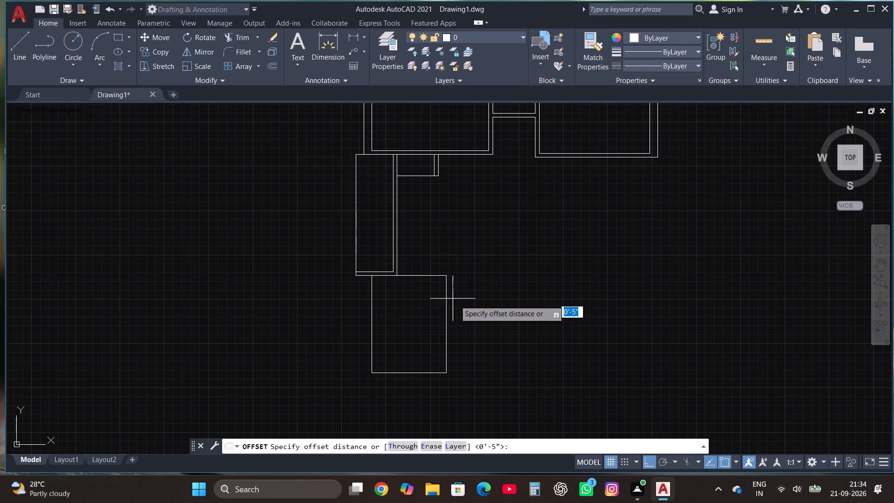
{"action": "left_click", "coordinate": [445, 342]}
{"action": "left_click", "coordinate": [452, 342]}
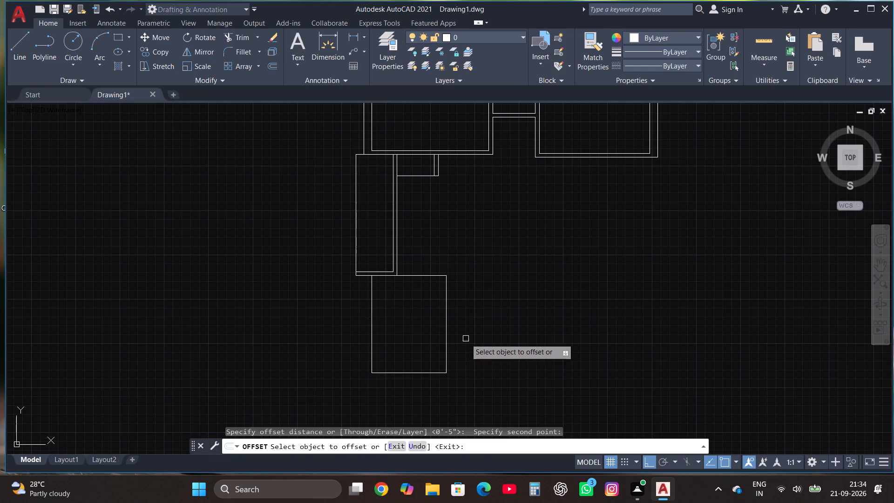
{"action": "left_click", "coordinate": [445, 322]}
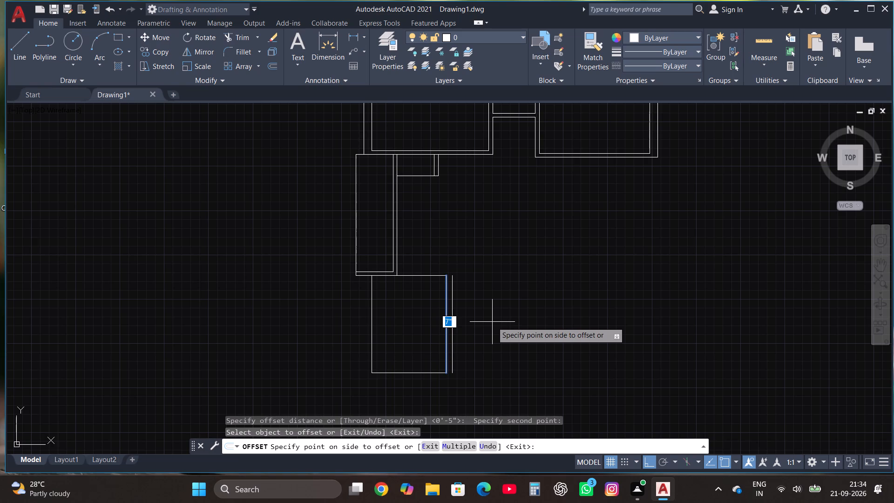
{"action": "type", "text": "4.5\""}
{"action": "key", "text": "Return"}
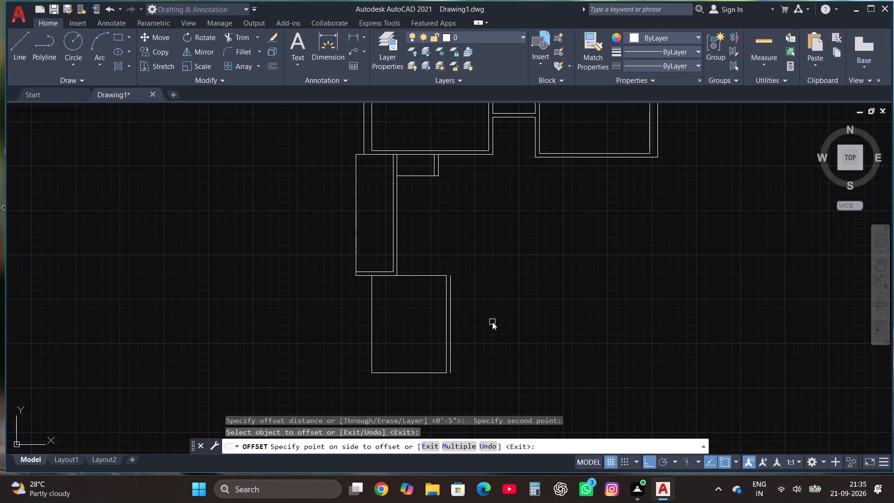
{"action": "left_click", "coordinate": [421, 374]}
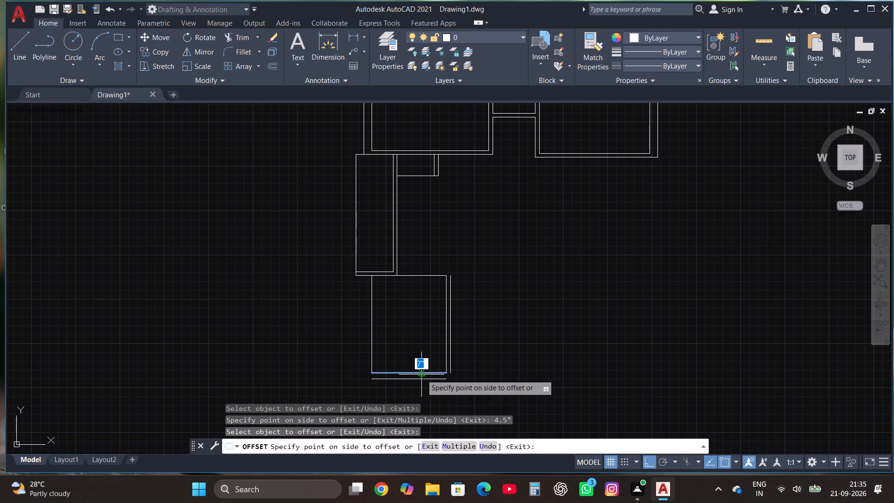
{"action": "type", "text": "4.5\""}
{"action": "key", "text": "Return"}
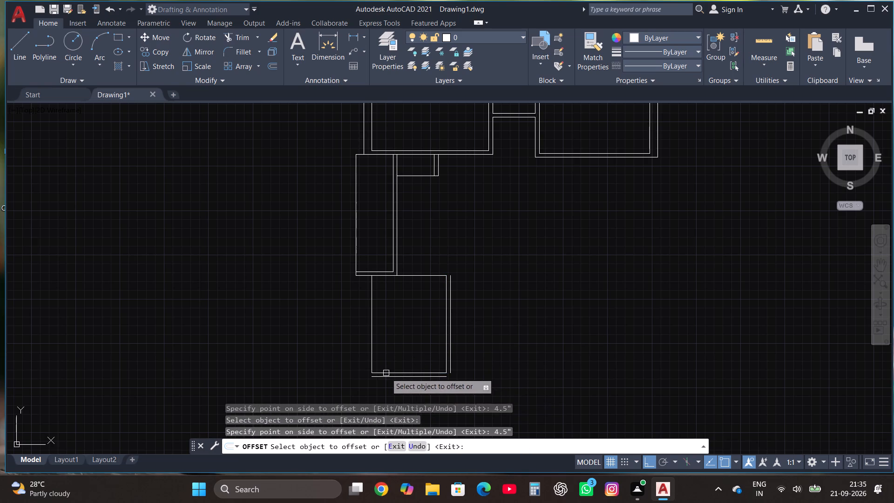
Offset the new room's left line 9" outward and its top line 4.5" upward.
{"action": "left_click", "coordinate": [372, 337]}
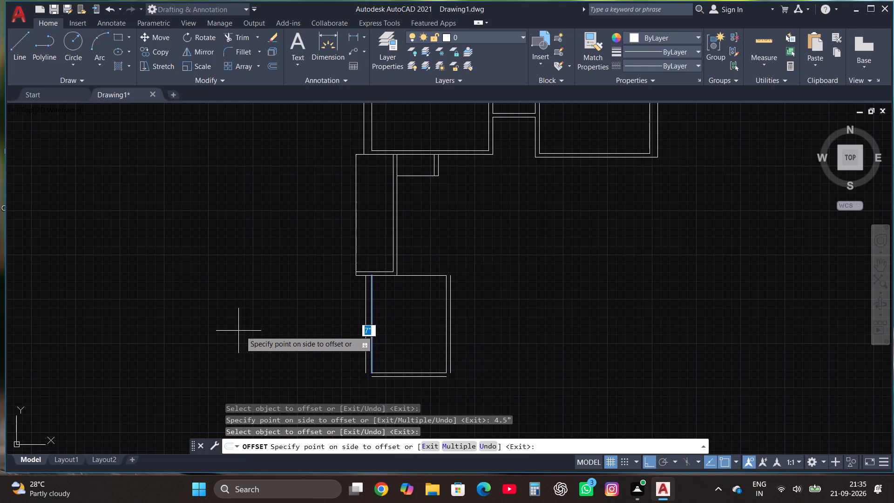
{"action": "type", "text": "9\""}
{"action": "key", "text": "Return"}
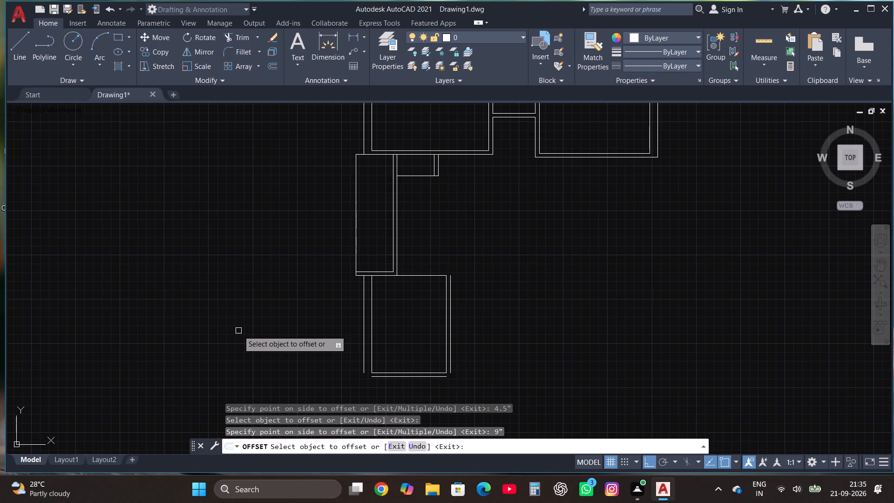
{"action": "left_click", "coordinate": [418, 274]}
{"action": "type", "text": "4.5\""}
{"action": "key", "text": "Return"}
{"action": "key", "text": "Escape"}
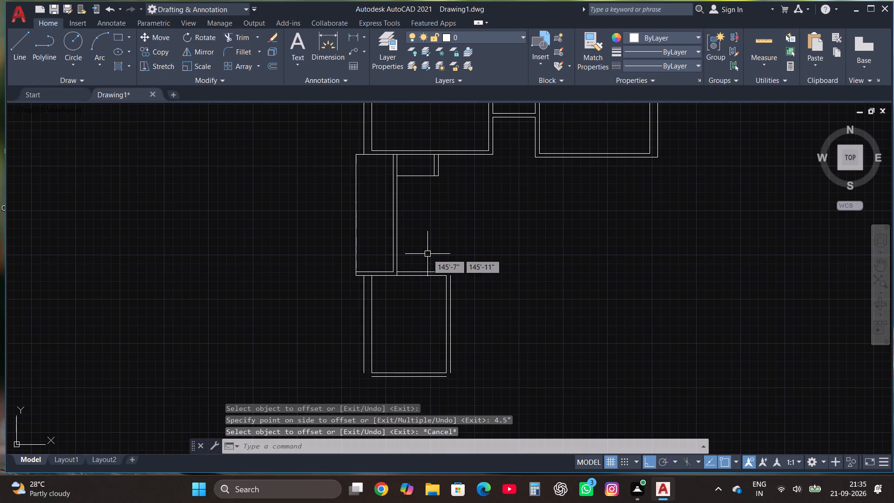
Fillet the new room's outer wall lines into closed corners at the top right, bottom right and bottom left.
{"action": "left_click", "coordinate": [238, 54]}
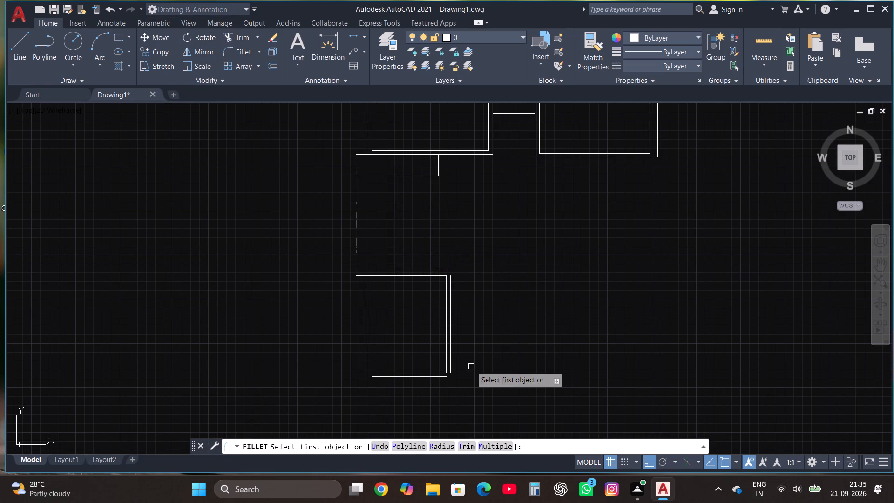
{"action": "left_click", "coordinate": [453, 303]}
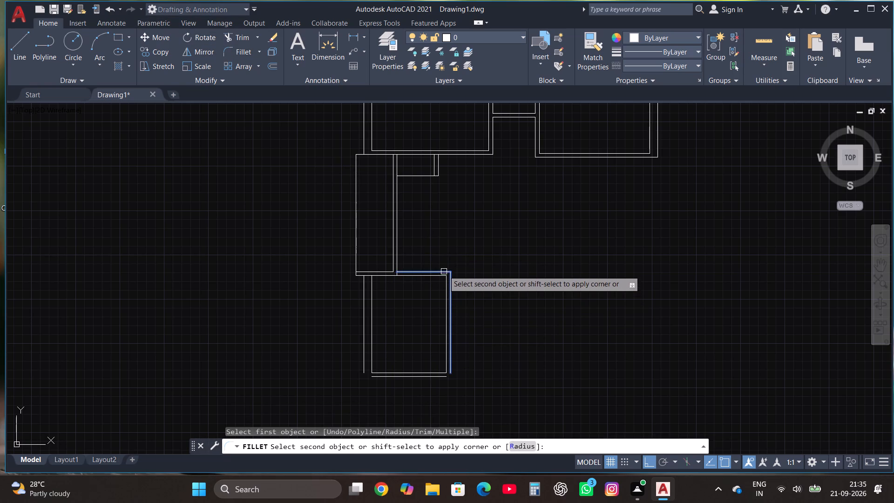
{"action": "left_click", "coordinate": [444, 271]}
{"action": "left_click", "coordinate": [238, 52]}
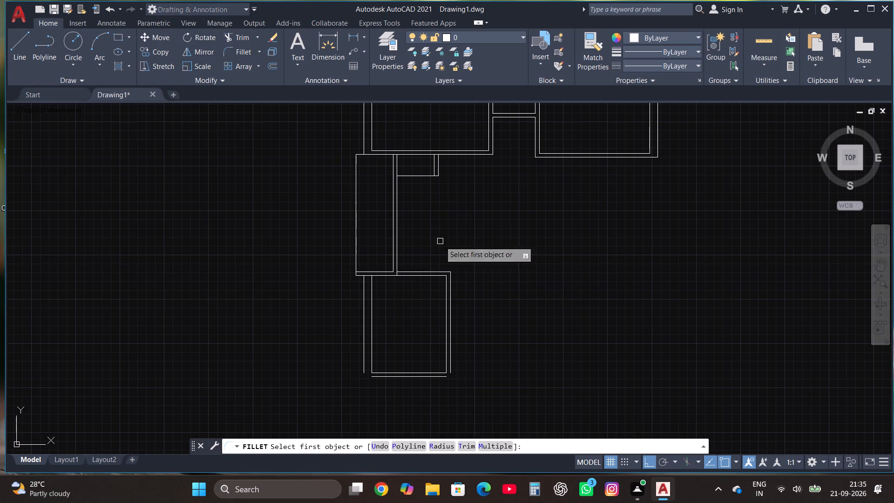
{"action": "left_click", "coordinate": [449, 342]}
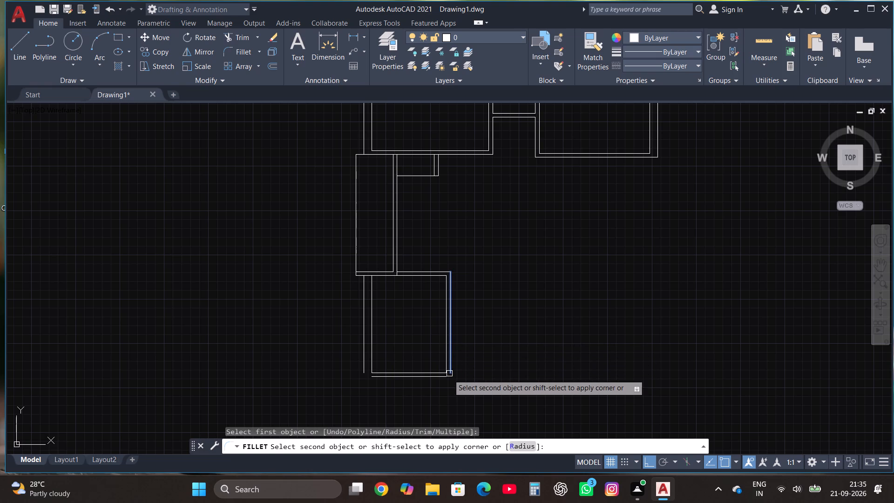
{"action": "left_click", "coordinate": [437, 379]}
{"action": "left_click", "coordinate": [232, 55]}
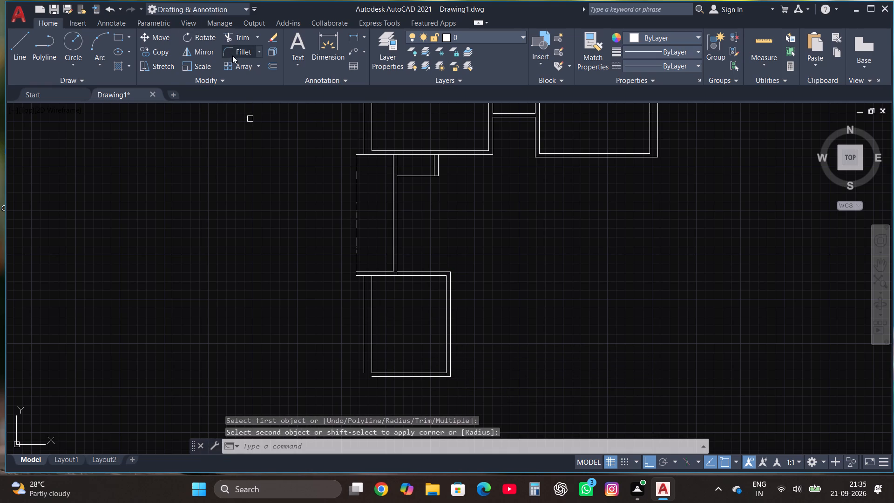
{"action": "left_click", "coordinate": [362, 331]}
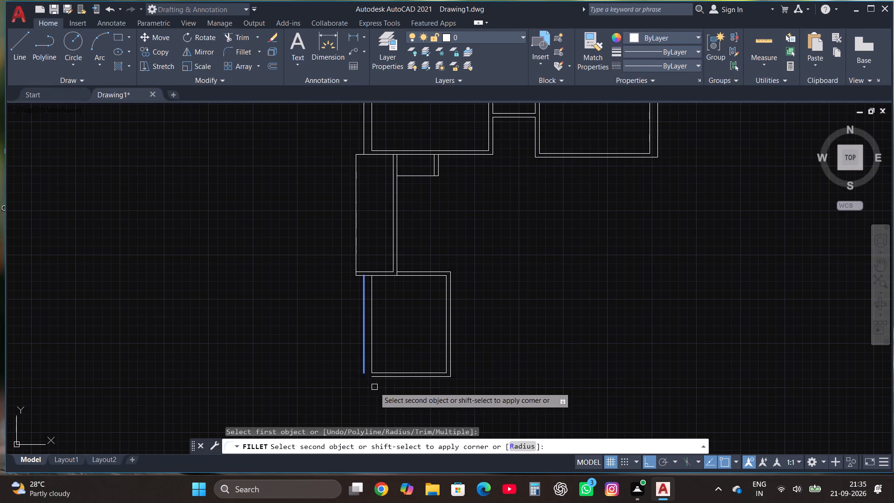
{"action": "left_click", "coordinate": [387, 380]}
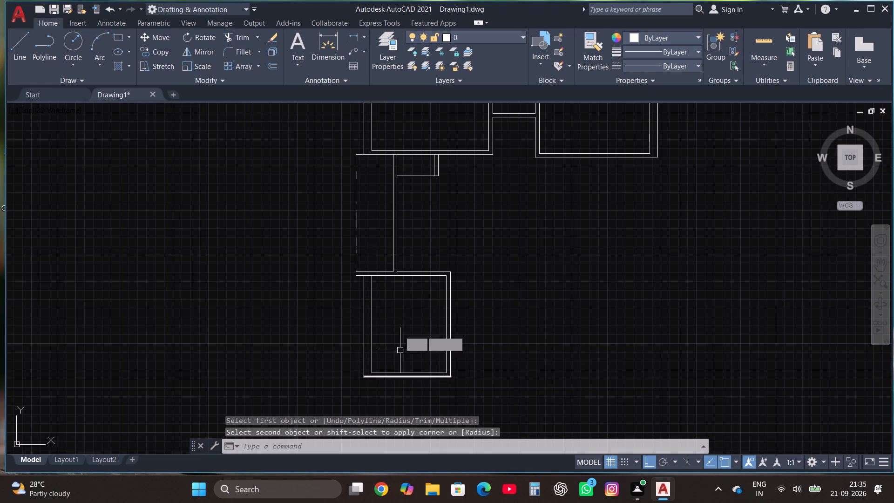
From the outer bottom wall below the room's inner left corner, draw lines 3' down, 7' right and 3' up.
{"action": "scroll", "coordinate": [415, 287], "scroll_direction": "down", "scroll_amount": 2}
{"action": "scroll", "coordinate": [421, 353], "scroll_direction": "up", "scroll_amount": 1}
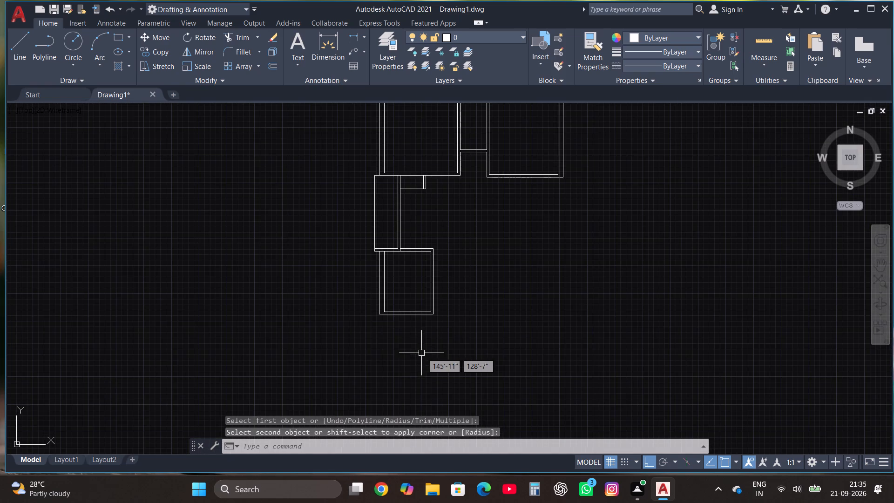
{"action": "scroll", "coordinate": [423, 333], "scroll_direction": "up", "scroll_amount": 2}
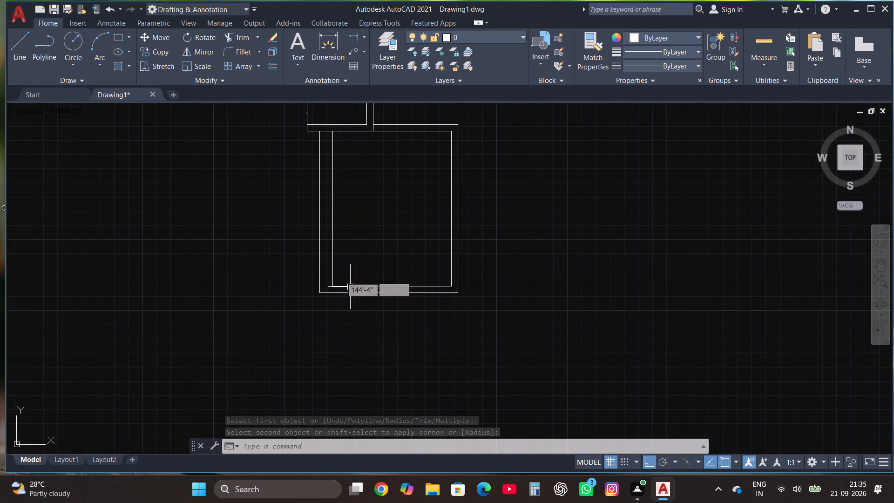
{"action": "left_click", "coordinate": [15, 42]}
{"action": "scroll", "coordinate": [403, 320], "scroll_direction": "up", "scroll_amount": 1}
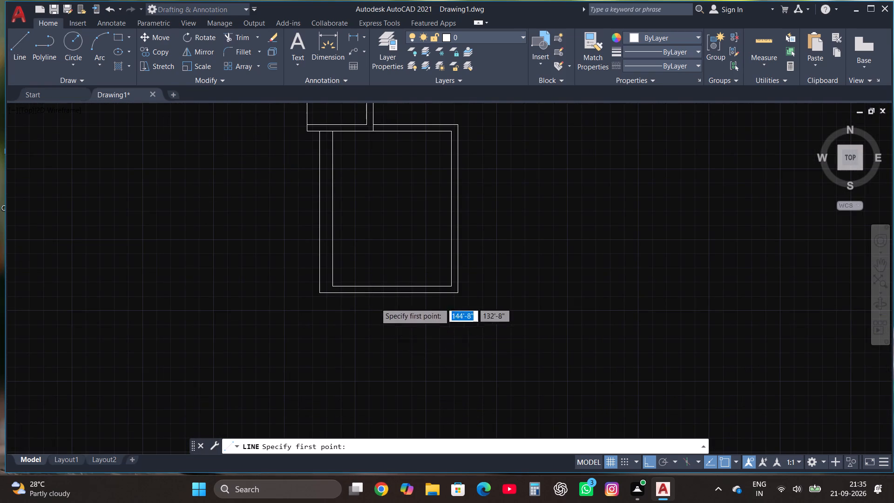
{"action": "left_click", "coordinate": [289, 278]}
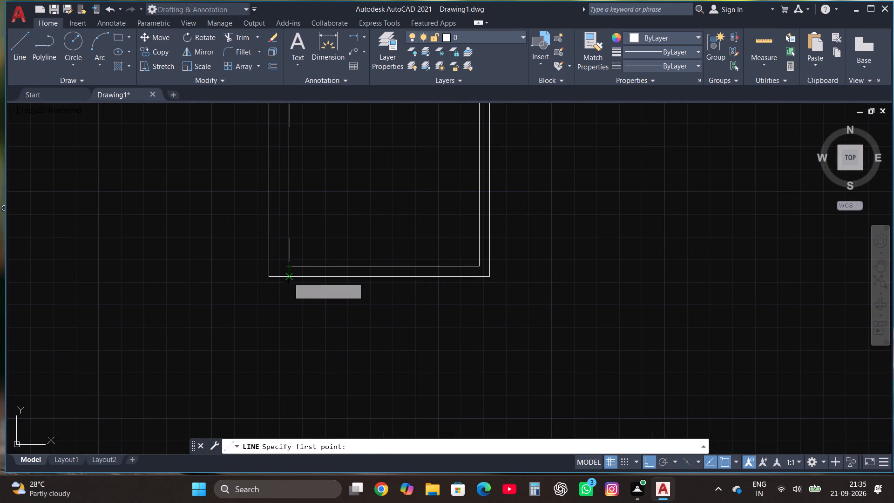
{"action": "type", "text": "3'"}
{"action": "key", "text": "Return"}
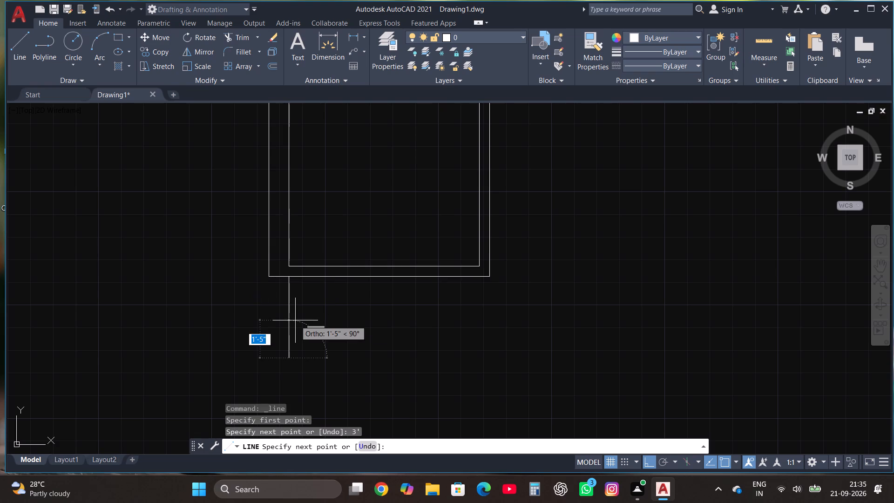
{"action": "type", "text": "7'"}
{"action": "key", "text": "Return"}
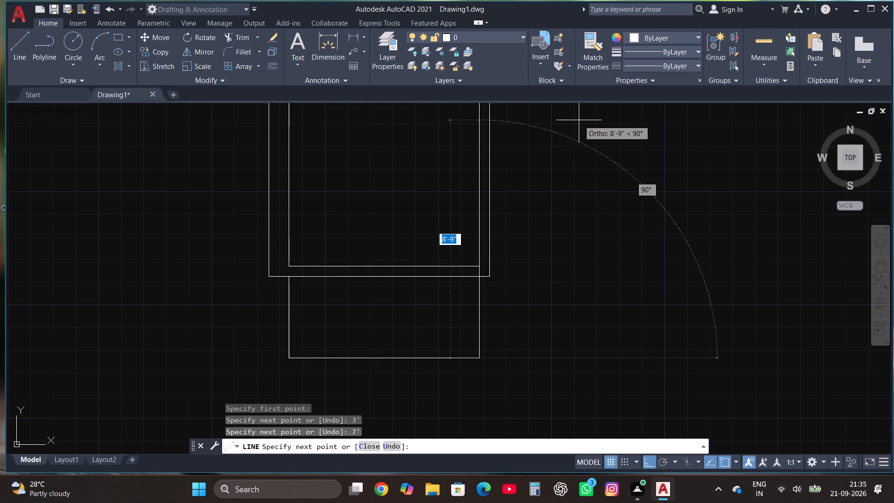
{"action": "type", "text": "3'"}
{"action": "key", "text": "Return"}
{"action": "key", "text": "Escape"}
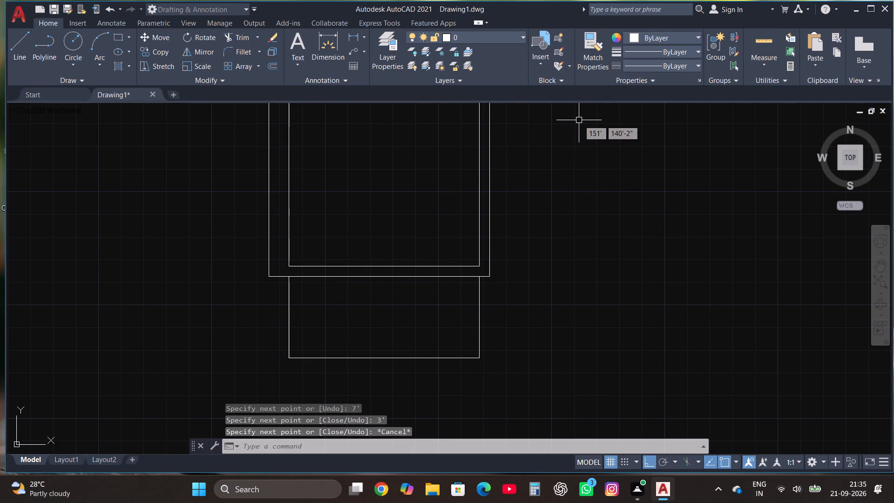
Offset the left line of the 7' by 3' area below the room 9" outward.
{"action": "left_click", "coordinate": [388, 368]}
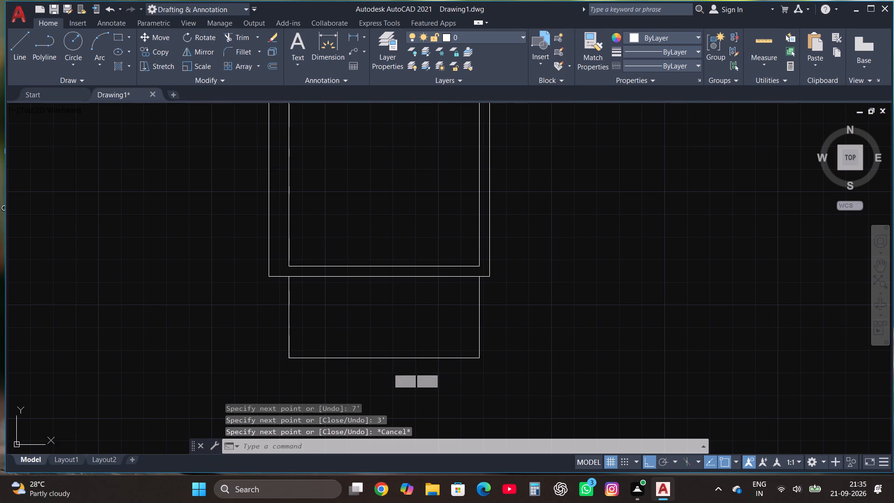
{"action": "left_click", "coordinate": [273, 296]}
{"action": "left_click", "coordinate": [275, 70]}
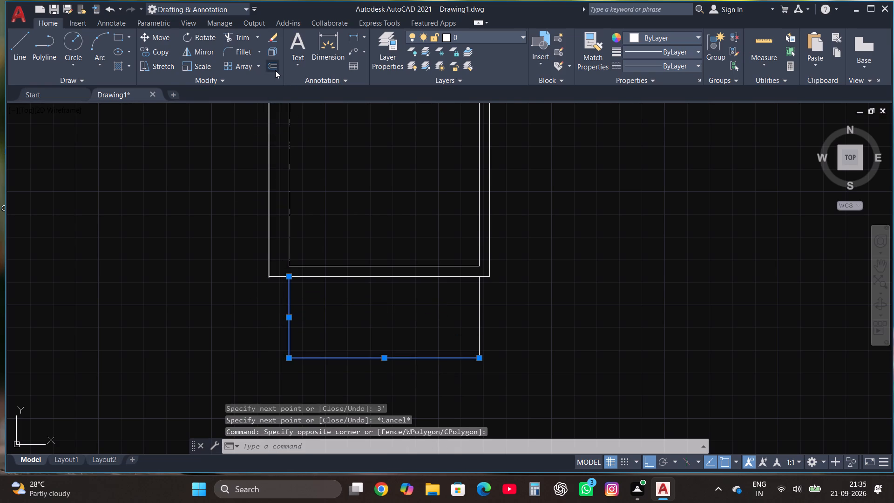
{"action": "scroll", "coordinate": [359, 144], "scroll_direction": "down", "scroll_amount": 1}
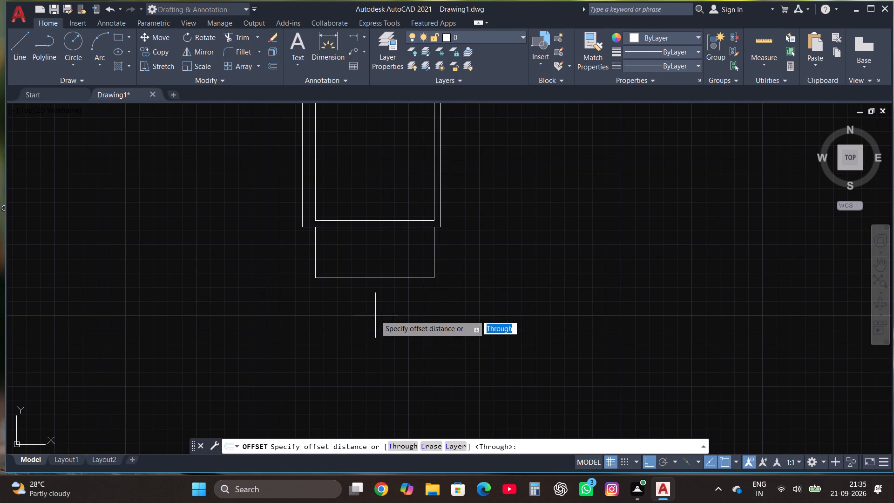
{"action": "scroll", "coordinate": [375, 315], "scroll_direction": "up", "scroll_amount": 1}
{"action": "left_click", "coordinate": [278, 235]}
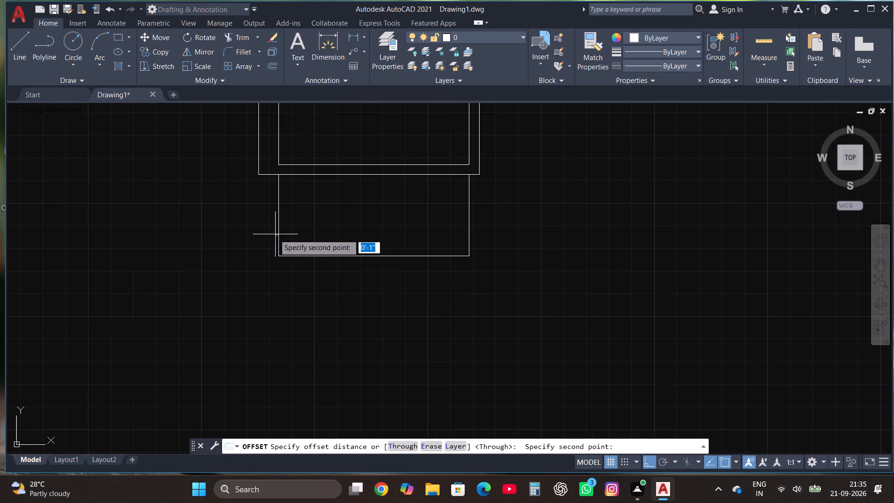
{"action": "left_click", "coordinate": [264, 230]}
{"action": "left_click", "coordinate": [281, 239]}
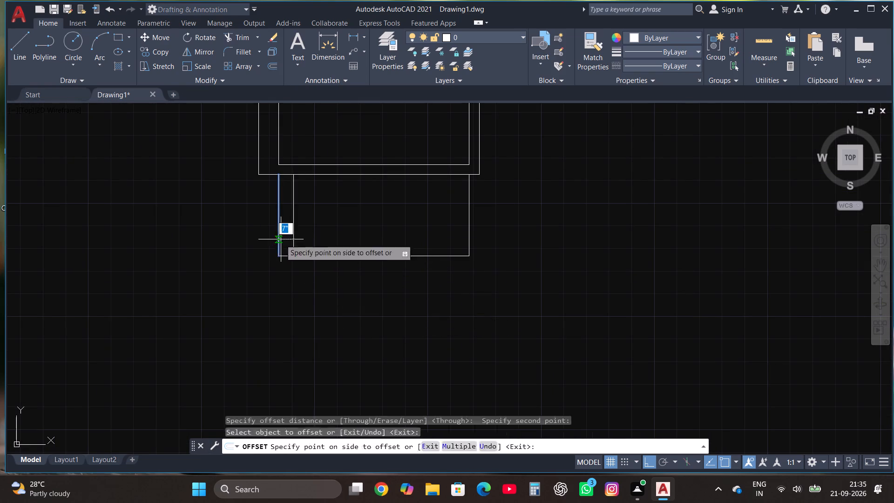
{"action": "type", "text": "9\""}
{"action": "key", "text": "Return"}
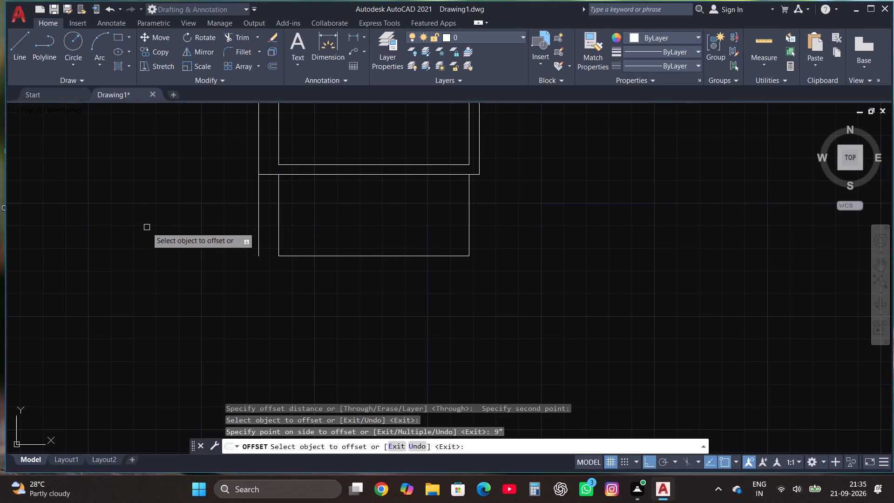
Offset the right line of the 7' by 3' area outward.
{"action": "left_click", "coordinate": [472, 209]}
{"action": "left_click", "coordinate": [467, 206]}
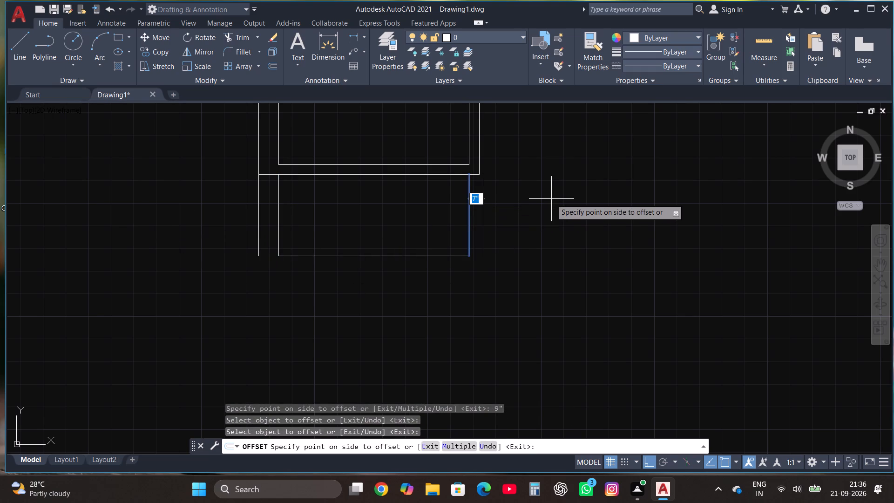
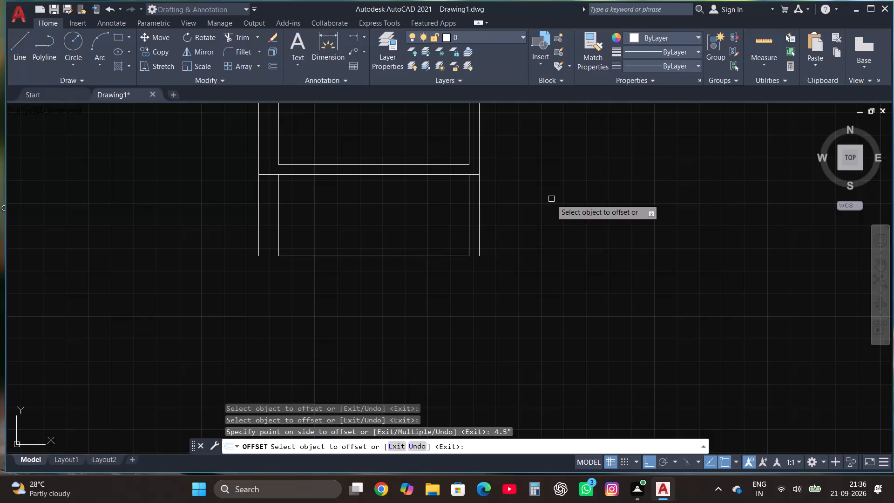
Draw a line joining the bottom ends of the outer wall lines of the 7' by 3' area.
{"action": "key", "text": "Escape"}
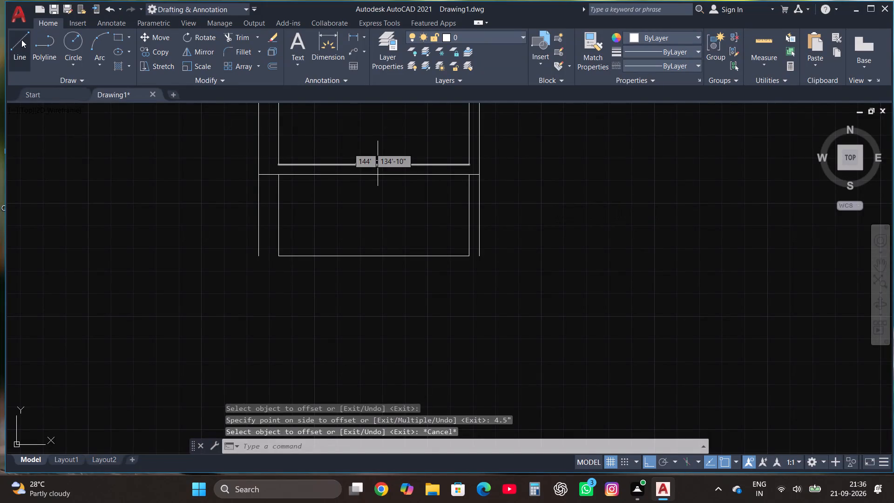
{"action": "left_click", "coordinate": [21, 40]}
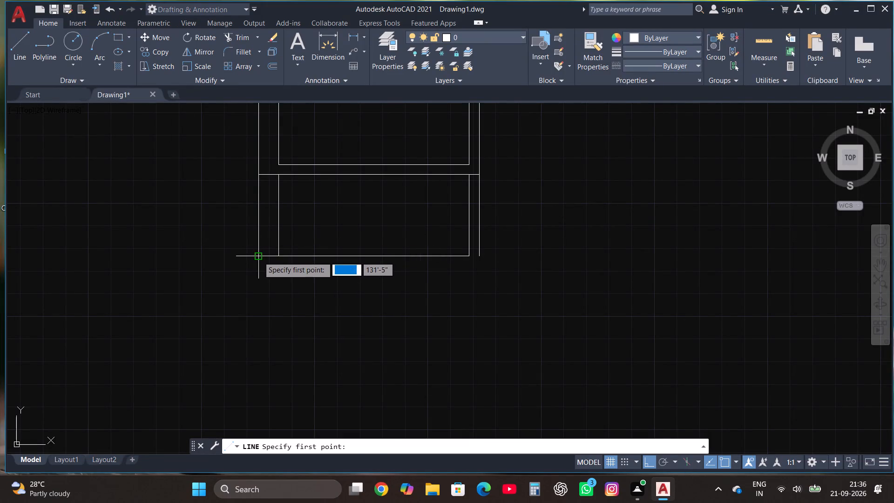
{"action": "left_click", "coordinate": [257, 257]}
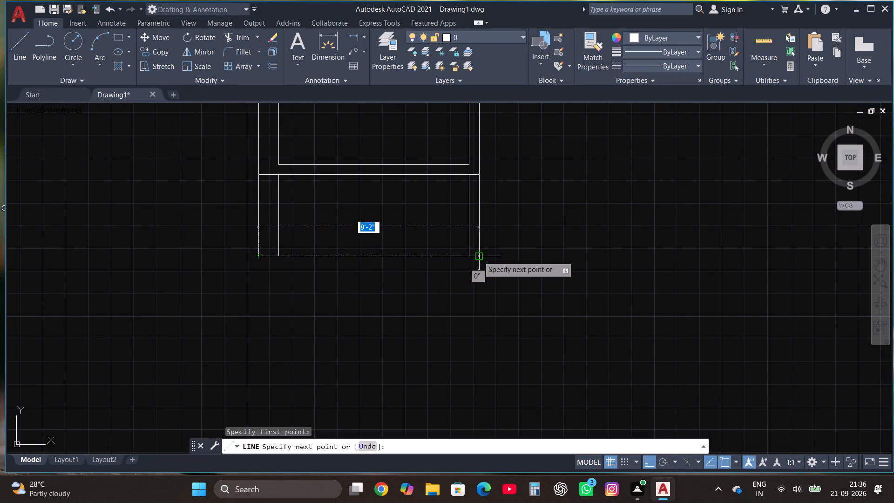
{"action": "left_click", "coordinate": [480, 256]}
{"action": "key", "text": "Escape"}
From the bottom right outer corner of the 7' by 3' area, draw lines 4'4.5" right and 8' up.
{"action": "scroll", "coordinate": [433, 318], "scroll_direction": "down", "scroll_amount": 1}
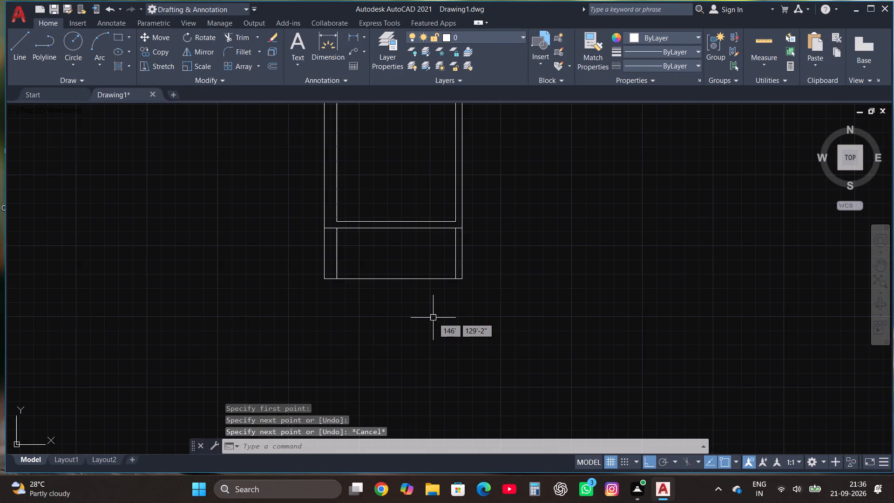
{"action": "scroll", "coordinate": [456, 310], "scroll_direction": "down", "scroll_amount": 2}
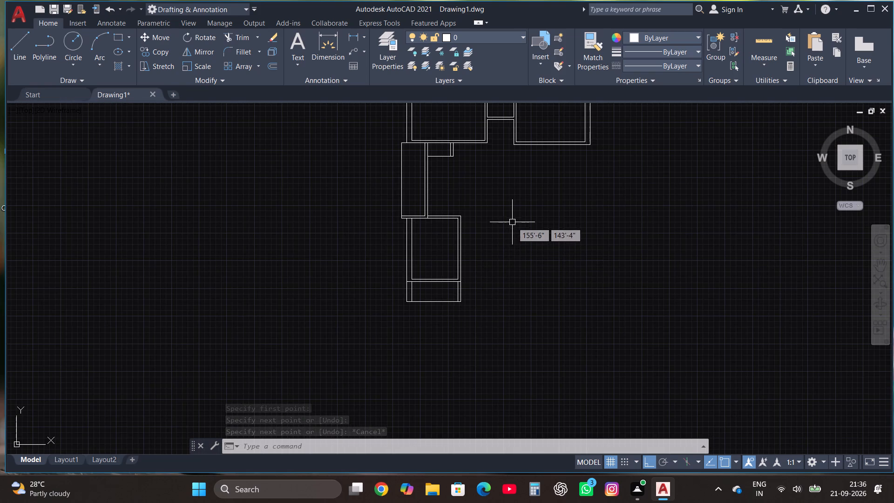
{"action": "scroll", "coordinate": [561, 288], "scroll_direction": "up", "scroll_amount": 1}
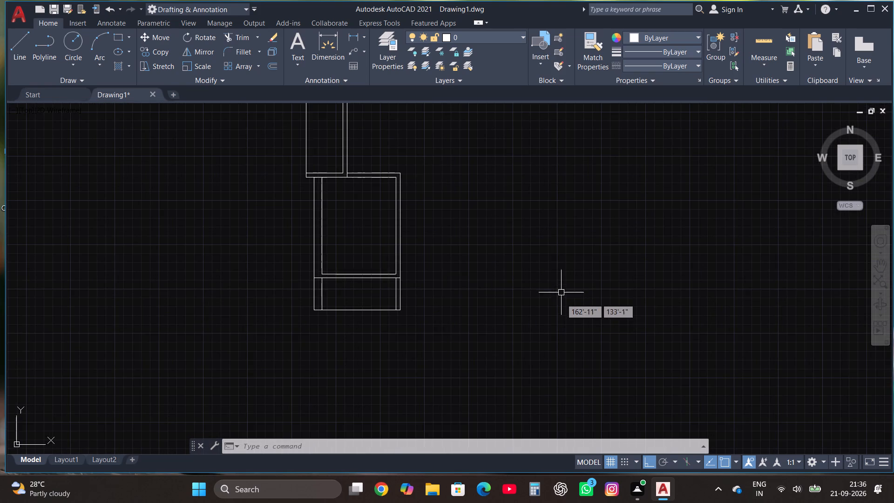
{"action": "scroll", "coordinate": [522, 303], "scroll_direction": "up", "scroll_amount": 2}
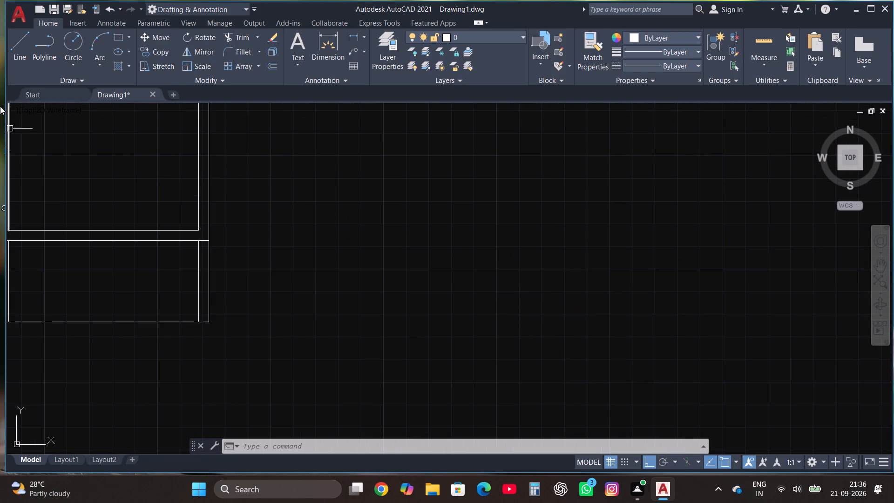
{"action": "left_click", "coordinate": [28, 40]}
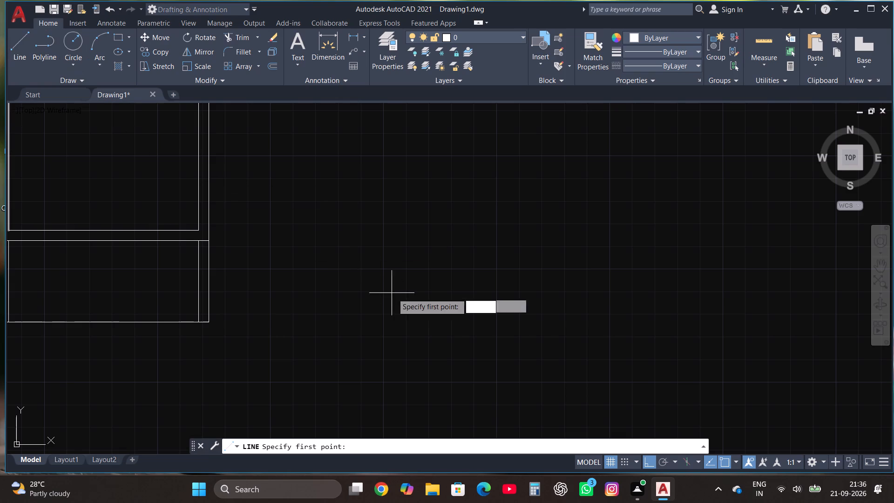
{"action": "left_click", "coordinate": [207, 323]}
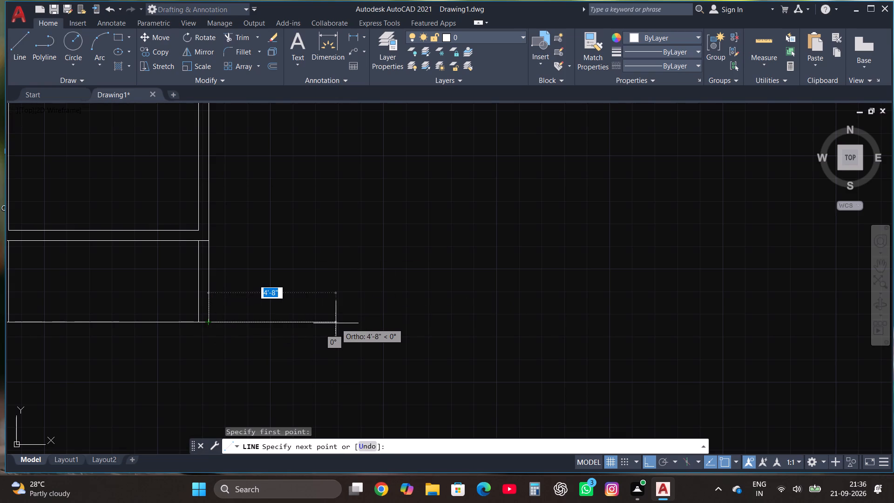
{"action": "type", "text": "4'4.5\""}
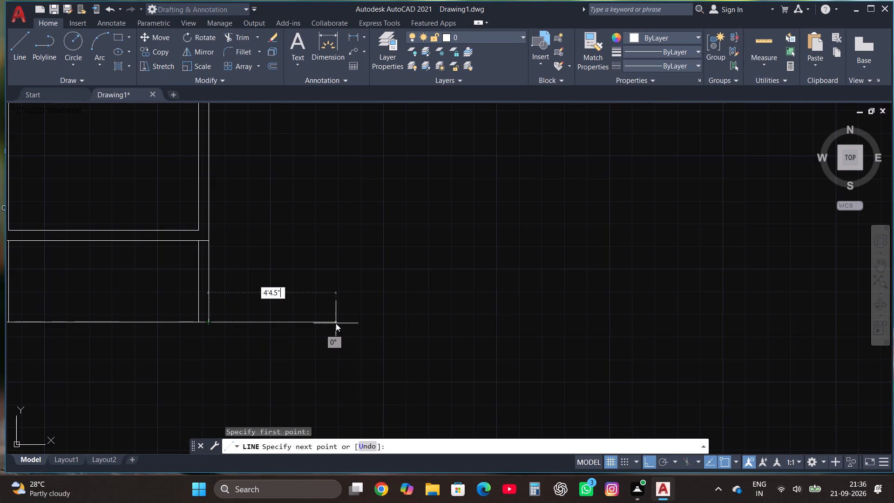
{"action": "key", "text": "Return"}
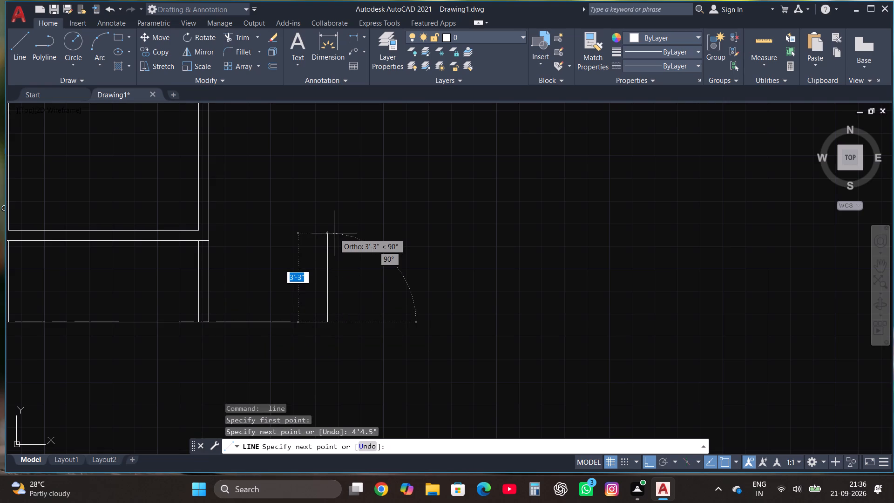
{"action": "type", "text": "8'"}
{"action": "key", "text": "Return"}
{"action": "scroll", "coordinate": [439, 326], "scroll_direction": "down", "scroll_amount": 3}
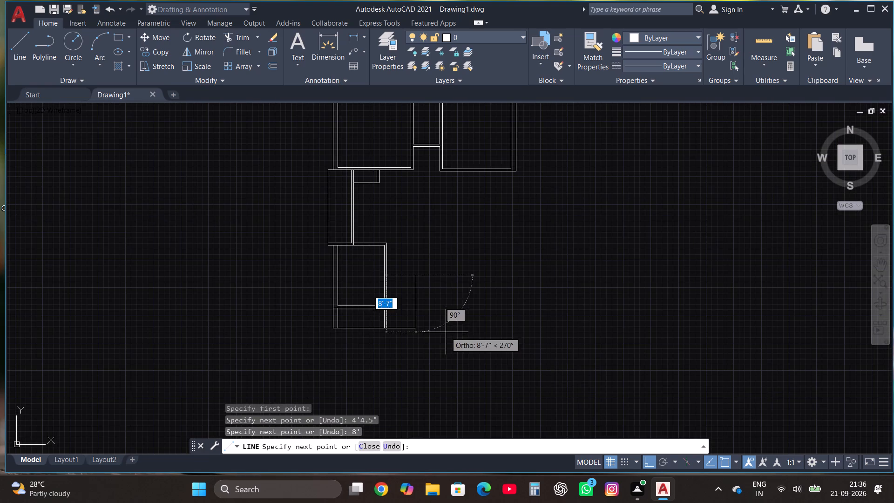
{"action": "key", "text": "Escape"}
Offset the new 4'4.5" bottom line 9" upward.
{"action": "scroll", "coordinate": [427, 325], "scroll_direction": "up", "scroll_amount": 2}
{"action": "left_click", "coordinate": [357, 336]}
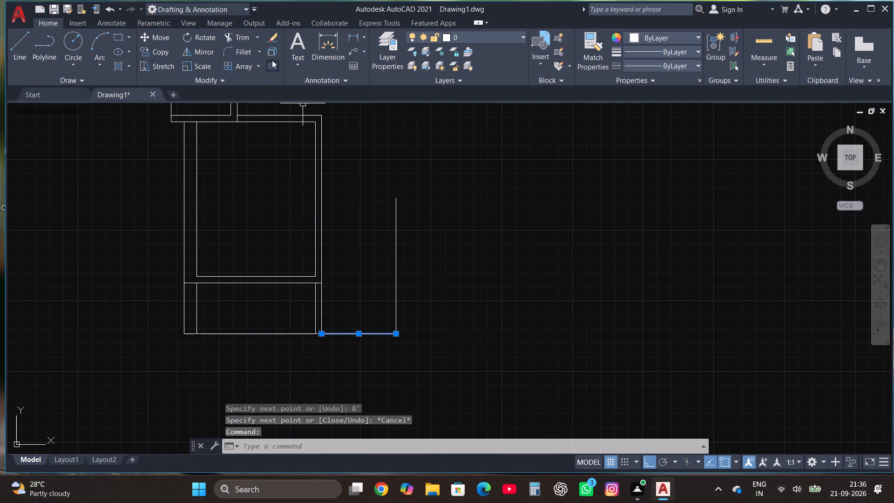
{"action": "left_click", "coordinate": [270, 65]}
{"action": "left_click", "coordinate": [363, 335]}
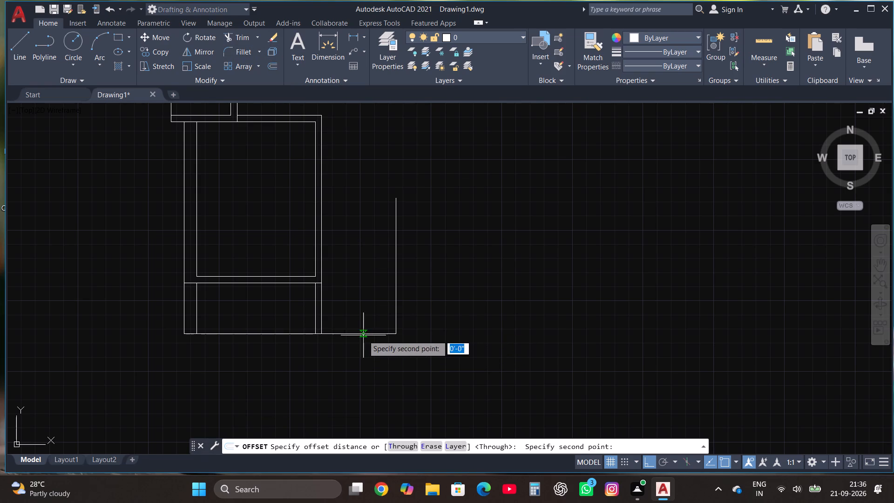
{"action": "left_click", "coordinate": [366, 323]}
{"action": "type", "text": "9\""}
{"action": "key", "text": "Return"}
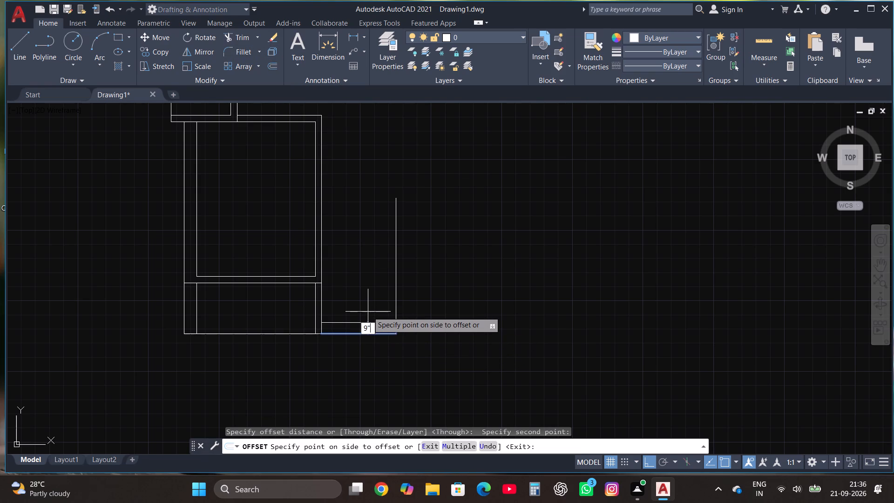
{"action": "key", "text": "Escape"}
From the right end of the offset line, draw lines 8' up and 4' left, continuing left into the adjacent room's right wall.
{"action": "scroll", "coordinate": [383, 293], "scroll_direction": "up", "scroll_amount": 1}
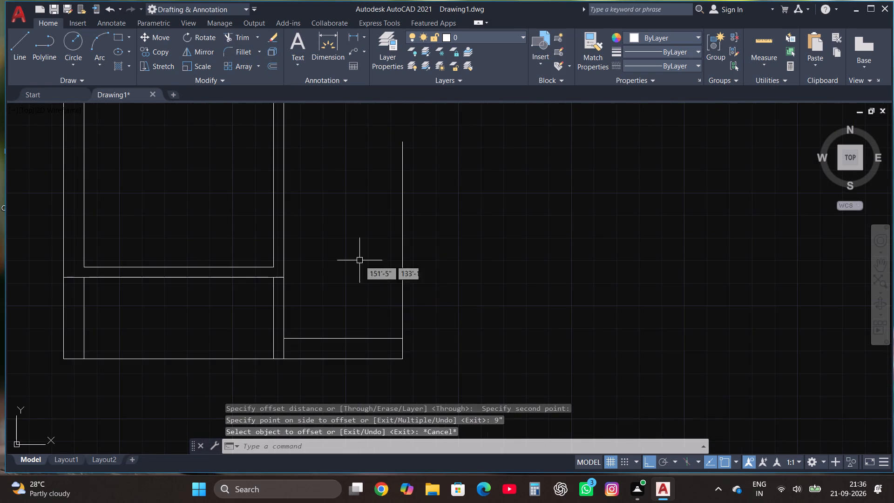
{"action": "left_click", "coordinate": [19, 44]}
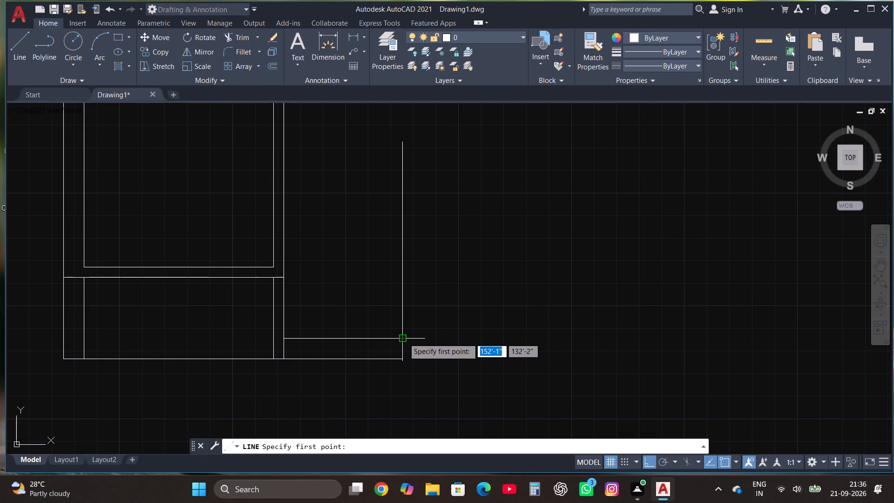
{"action": "left_click", "coordinate": [404, 338]}
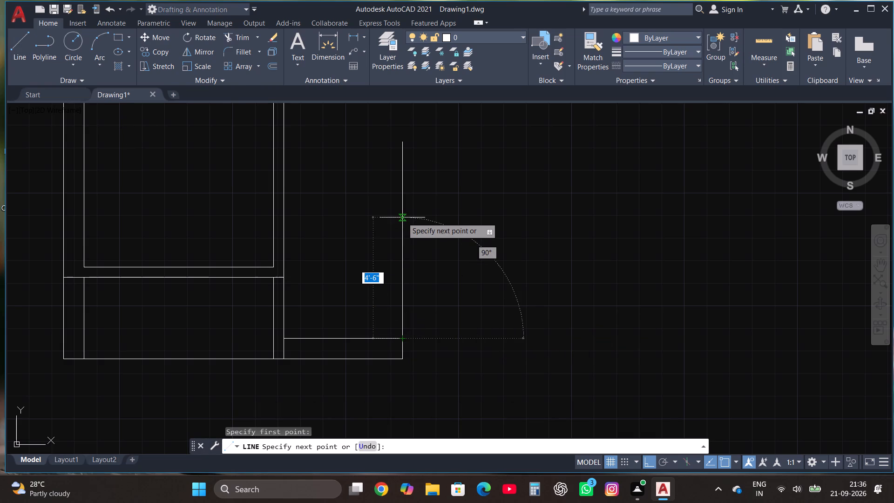
{"action": "type", "text": "8'"}
{"action": "key", "text": "Return"}
{"action": "scroll", "coordinate": [523, 457], "scroll_direction": "down", "scroll_amount": 3}
{"action": "scroll", "coordinate": [459, 338], "scroll_direction": "down", "scroll_amount": 2}
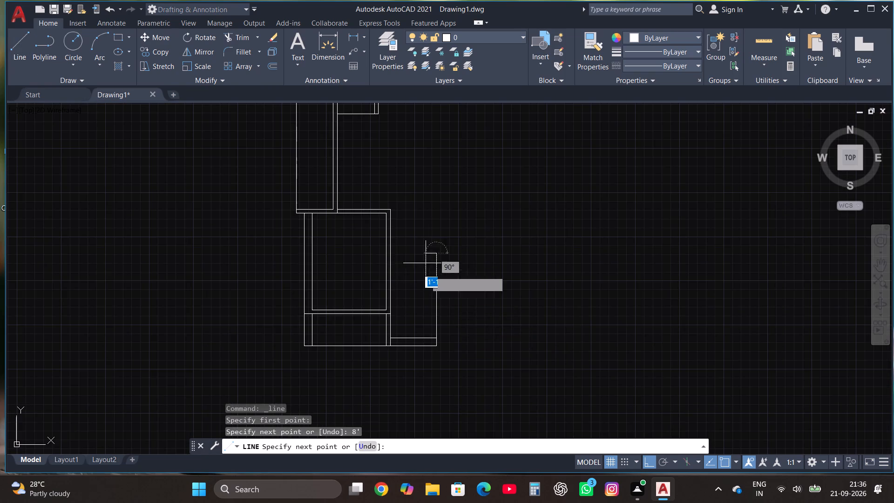
{"action": "scroll", "coordinate": [407, 247], "scroll_direction": "up", "scroll_amount": 2}
{"action": "type", "text": "4'"}
{"action": "key", "text": "Return"}
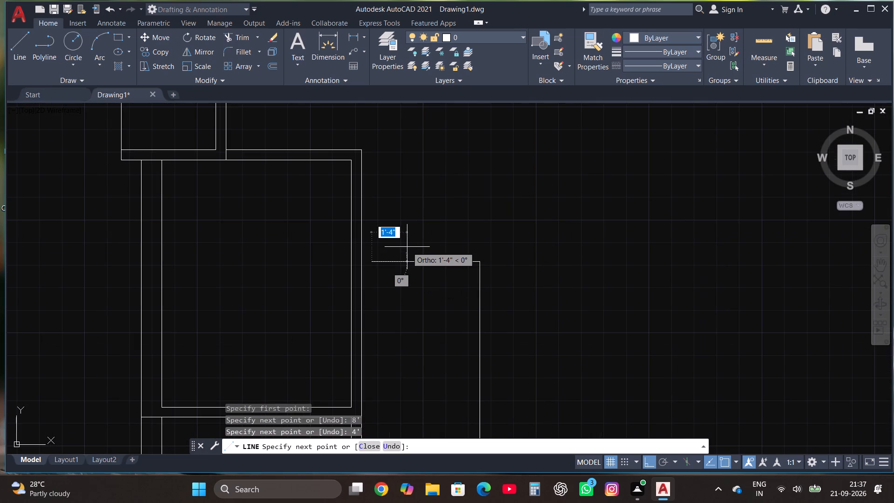
{"action": "scroll", "coordinate": [406, 245], "scroll_direction": "up", "scroll_amount": 1}
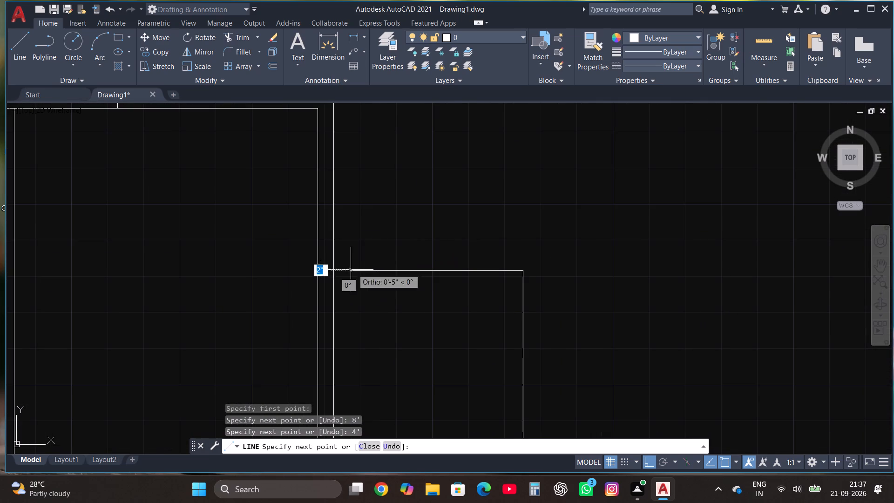
{"action": "scroll", "coordinate": [334, 272], "scroll_direction": "up", "scroll_amount": 2}
{"action": "left_click", "coordinate": [318, 272]}
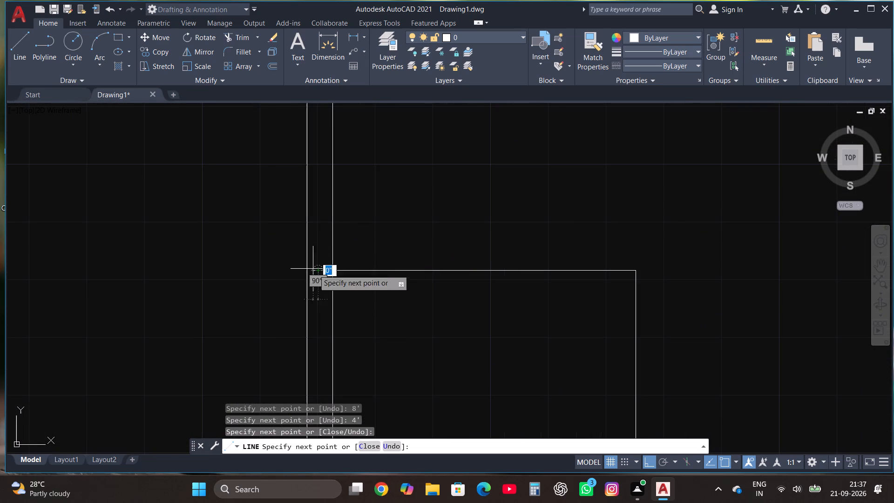
{"action": "key", "text": "Escape"}
Trim the end of the new top line that overruns into the adjacent room's right wall.
{"action": "left_click", "coordinate": [243, 37]}
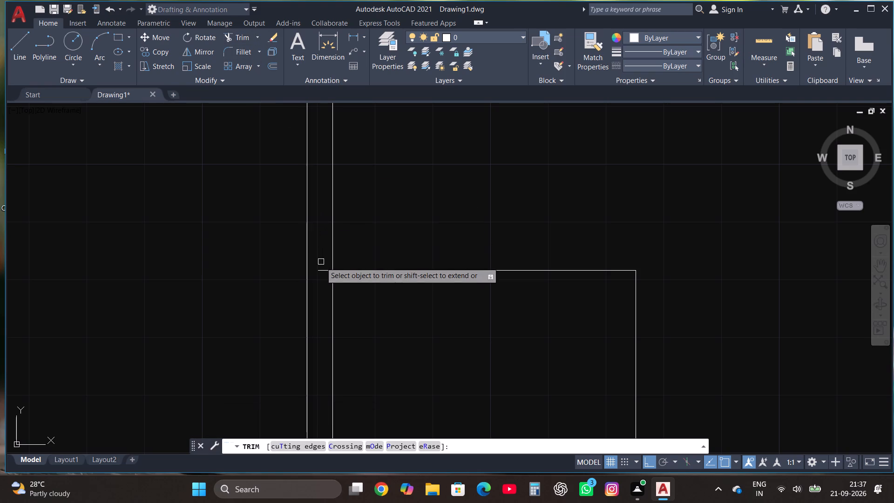
{"action": "left_click", "coordinate": [321, 272]}
{"action": "key", "text": "Escape"}
Offset both segments of the new space's top line 4.5" downward.
{"action": "scroll", "coordinate": [423, 203], "scroll_direction": "down", "scroll_amount": 3}
{"action": "scroll", "coordinate": [496, 262], "scroll_direction": "down", "scroll_amount": 1}
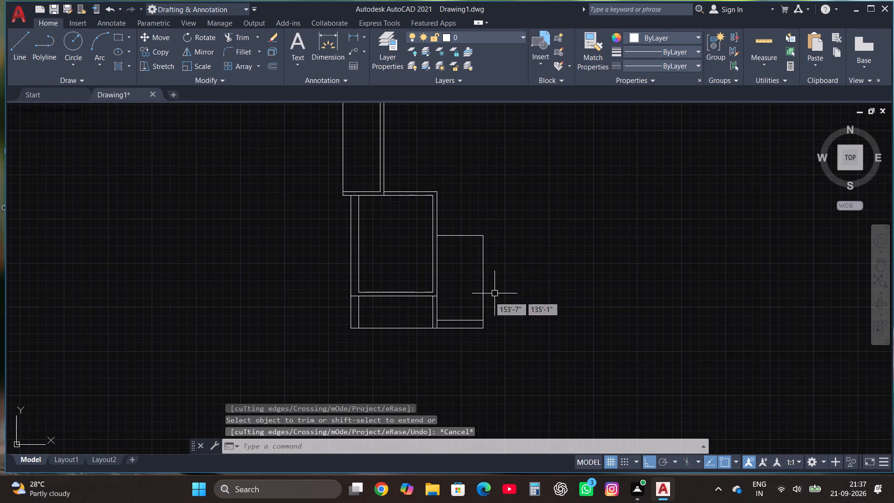
{"action": "left_click_drag", "start_coordinate": [489, 295], "coordinate": [486, 289]}
{"action": "left_click", "coordinate": [474, 231]}
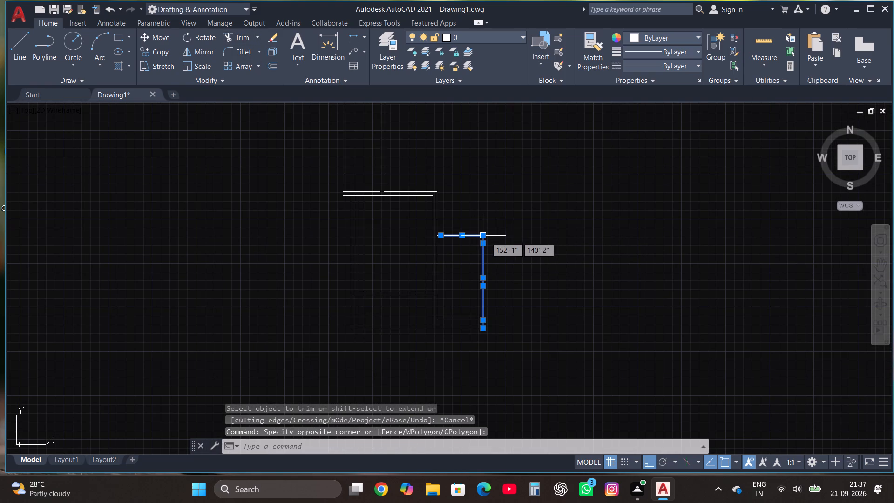
{"action": "scroll", "coordinate": [493, 250], "scroll_direction": "up", "scroll_amount": 2}
{"action": "left_click", "coordinate": [274, 63]}
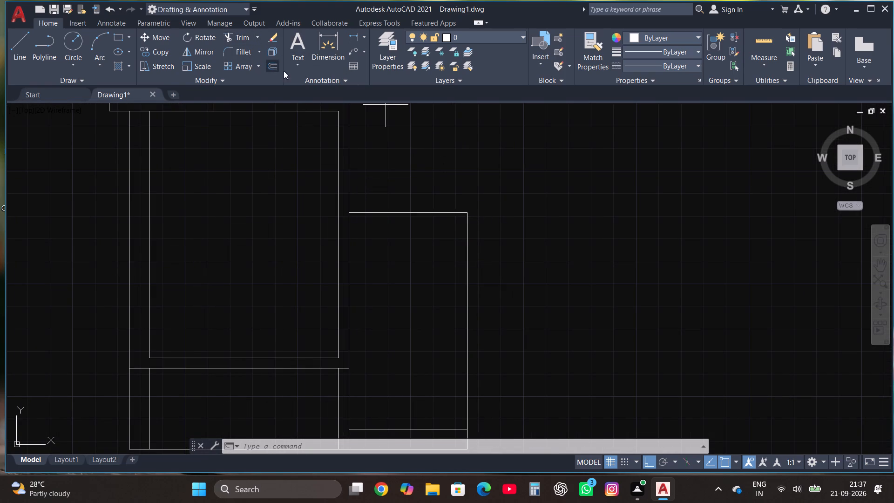
{"action": "left_click", "coordinate": [392, 212]}
{"action": "left_click", "coordinate": [395, 222]}
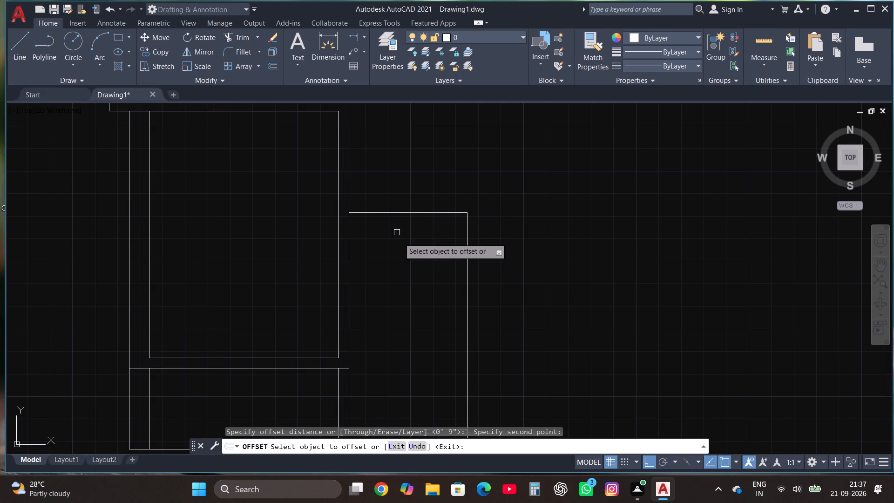
{"action": "left_click", "coordinate": [398, 214]}
{"action": "type", "text": "4.5\""}
{"action": "key", "text": "Return"}
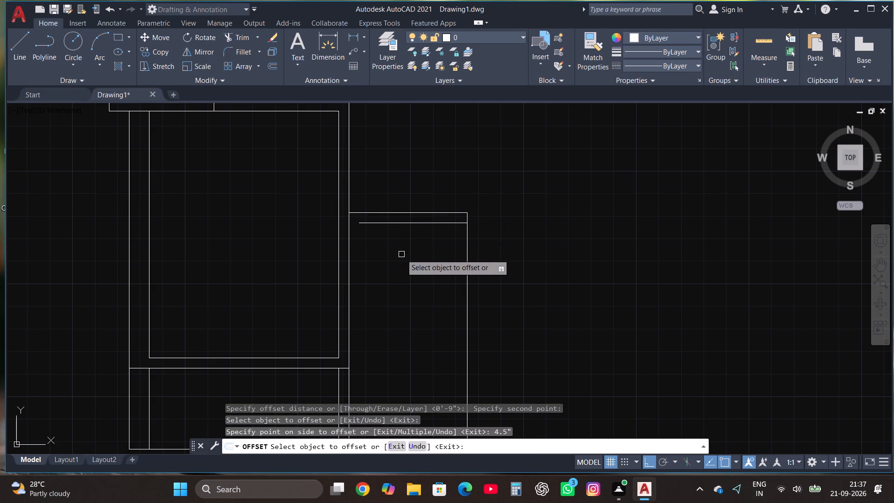
{"action": "left_click", "coordinate": [354, 212]}
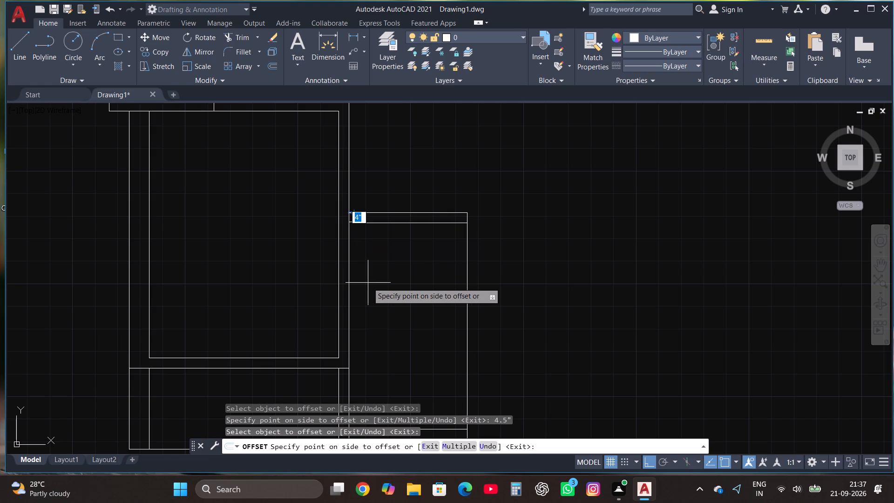
{"action": "type", "text": "4.5\""}
{"action": "key", "text": "Return"}
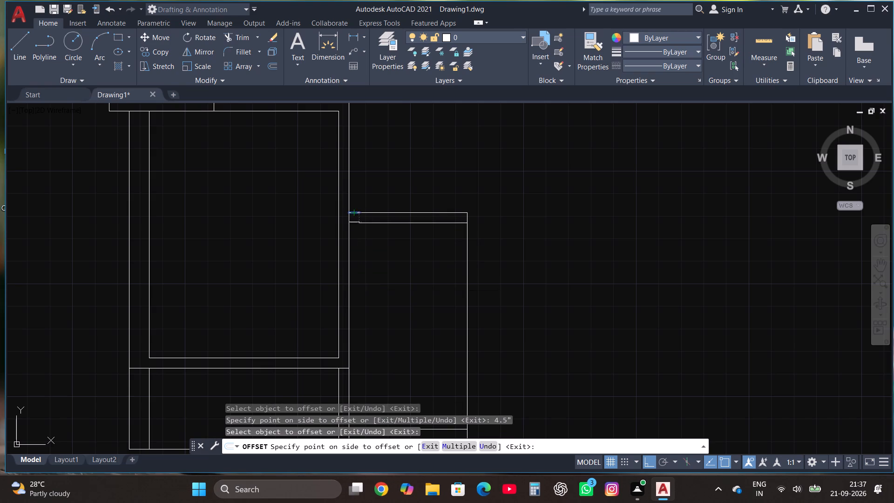
Offset the new space's right vertical line 4.5" inward.
{"action": "left_click", "coordinate": [468, 334]}
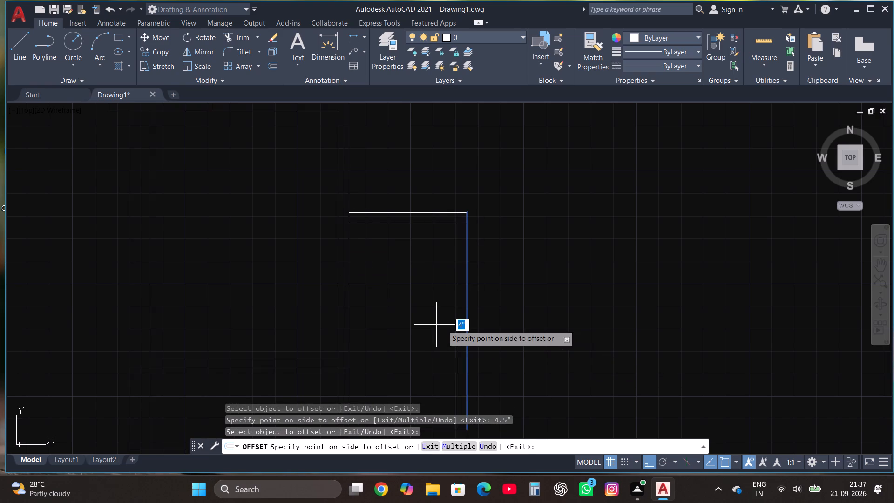
{"action": "type", "text": "4.5\""}
{"action": "key", "text": "Return"}
{"action": "key", "text": "Escape"}
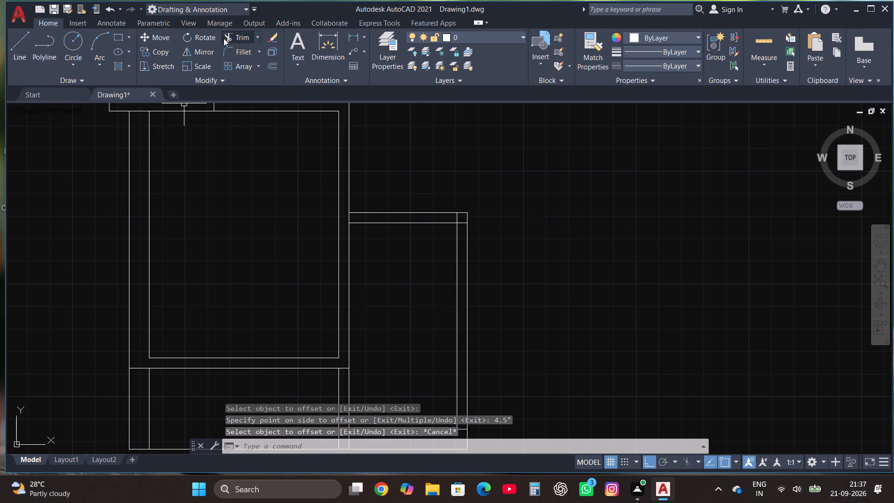
Trim the two overlapping inner wall line ends at the new space's top right corner.
{"action": "left_click", "coordinate": [227, 39]}
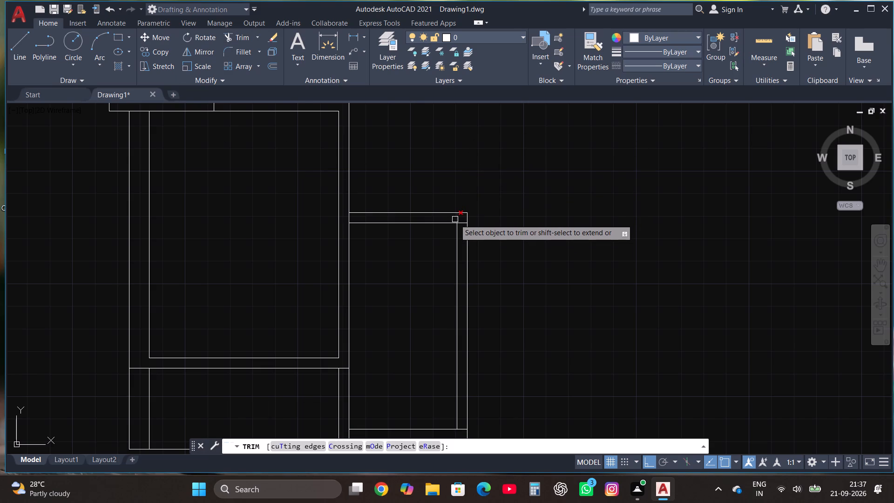
{"action": "left_click", "coordinate": [455, 219]}
{"action": "left_click", "coordinate": [461, 221]}
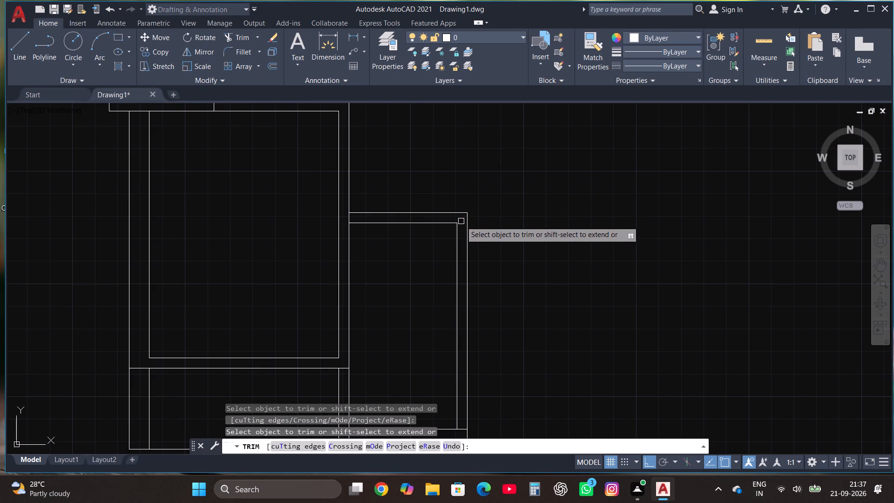
Trim the leftover line ends where the side space's walls meet the adjacent rooms and at its two bottom inner corners.
{"action": "left_click", "coordinate": [348, 218]}
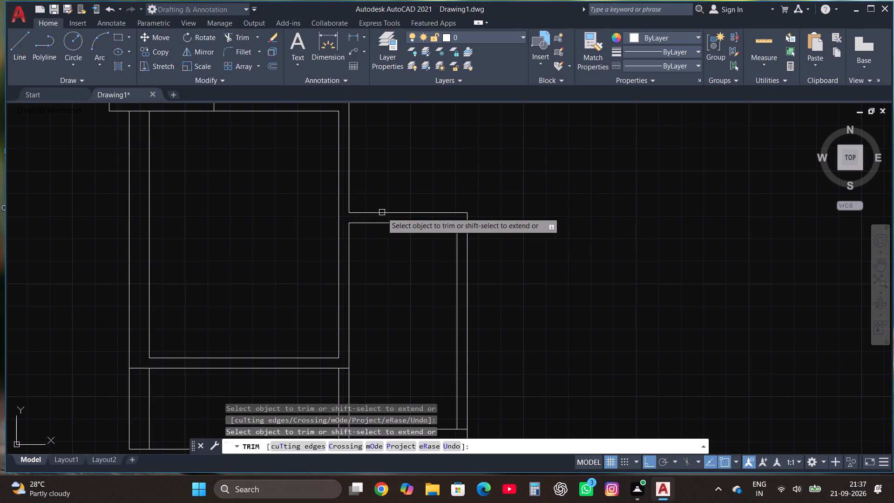
{"action": "left_click", "coordinate": [344, 367]}
{"action": "scroll", "coordinate": [478, 198], "scroll_direction": "down", "scroll_amount": 1}
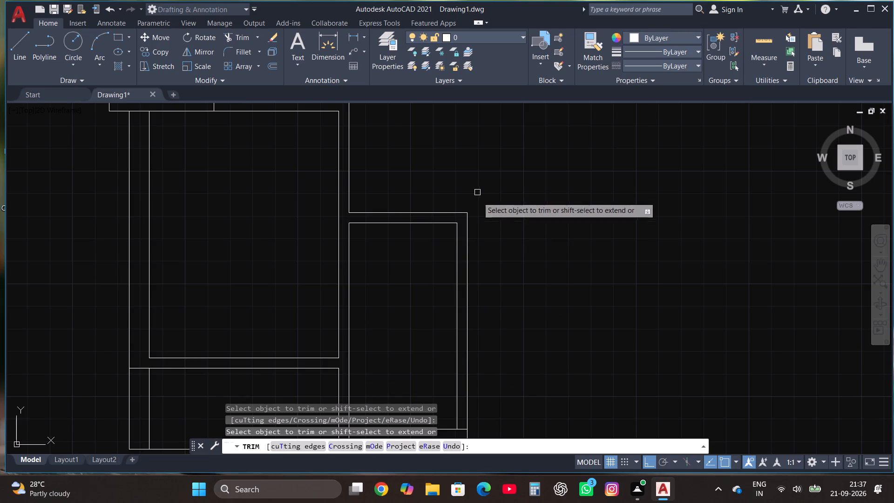
{"action": "scroll", "coordinate": [453, 342], "scroll_direction": "up", "scroll_amount": 3}
{"action": "left_click", "coordinate": [504, 341]}
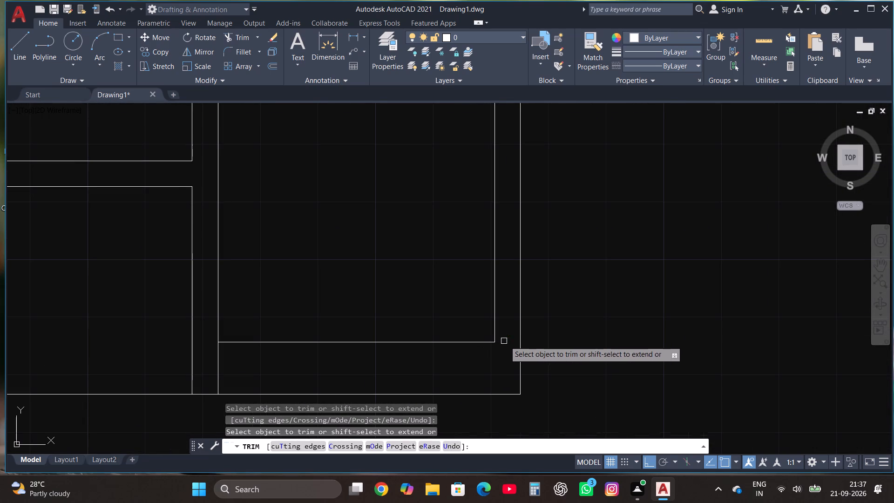
{"action": "scroll", "coordinate": [372, 316], "scroll_direction": "down", "scroll_amount": 4}
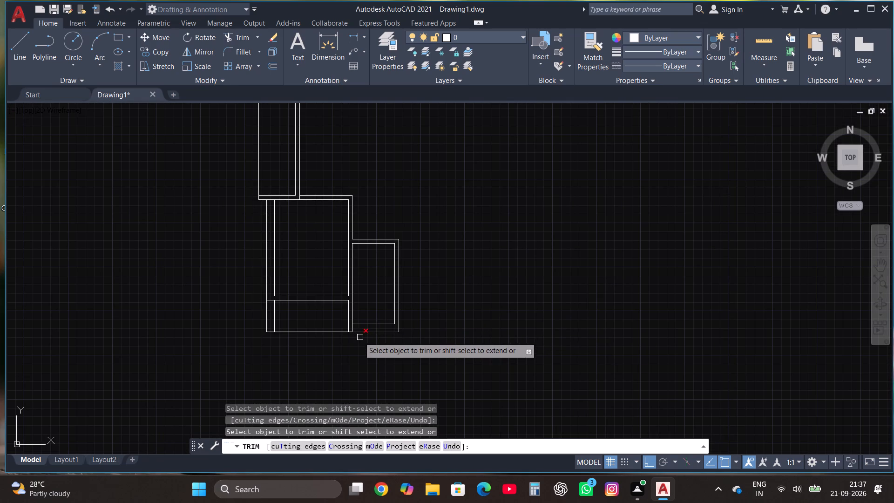
{"action": "scroll", "coordinate": [356, 337], "scroll_direction": "up", "scroll_amount": 2}
{"action": "left_click", "coordinate": [345, 320]}
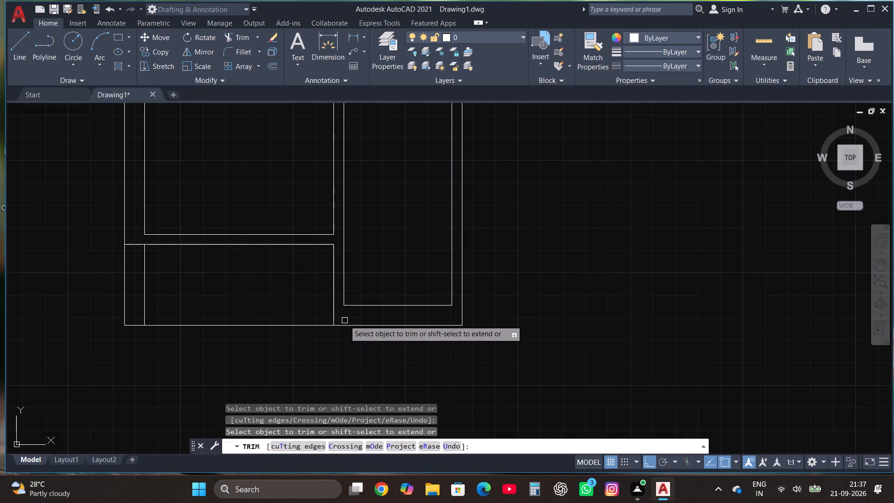
{"action": "scroll", "coordinate": [359, 343], "scroll_direction": "down", "scroll_amount": 1}
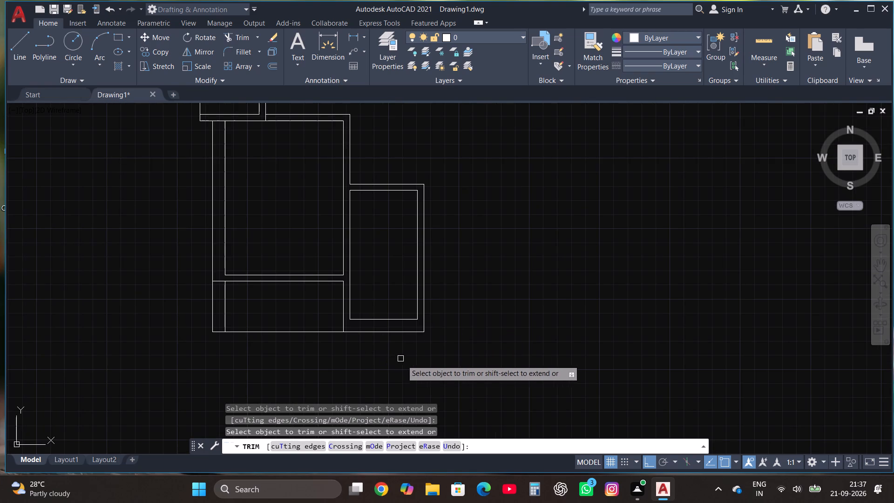
{"action": "key", "text": "Escape"}
Fillet the outer top line of the adjacent lower room with the side space's outer right wall line into a corner.
{"action": "scroll", "coordinate": [405, 360], "scroll_direction": "down", "scroll_amount": 2}
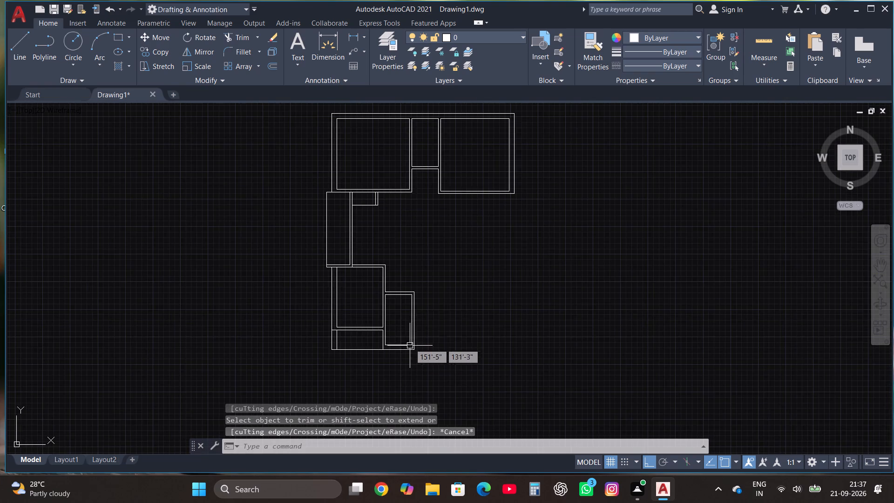
{"action": "scroll", "coordinate": [402, 300], "scroll_direction": "down", "scroll_amount": 1}
{"action": "scroll", "coordinate": [401, 287], "scroll_direction": "up", "scroll_amount": 3}
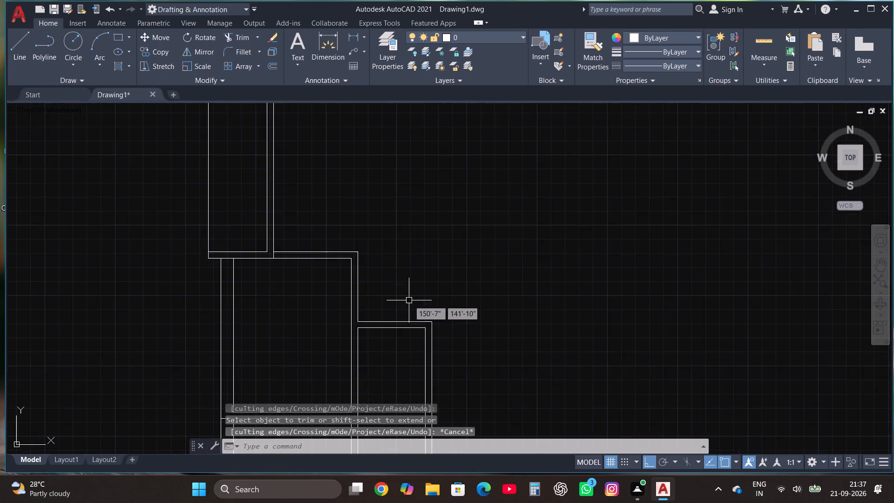
{"action": "scroll", "coordinate": [410, 309], "scroll_direction": "up", "scroll_amount": 1}
{"action": "left_click", "coordinate": [15, 41]}
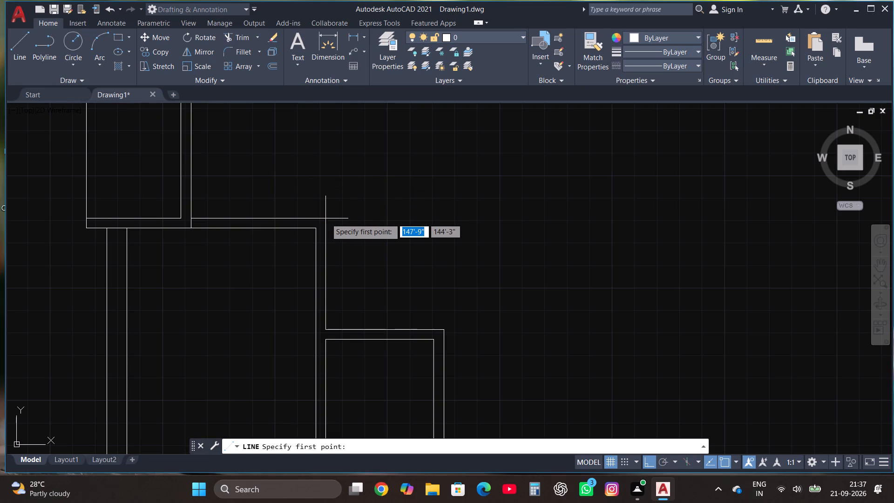
{"action": "left_click", "coordinate": [245, 52]}
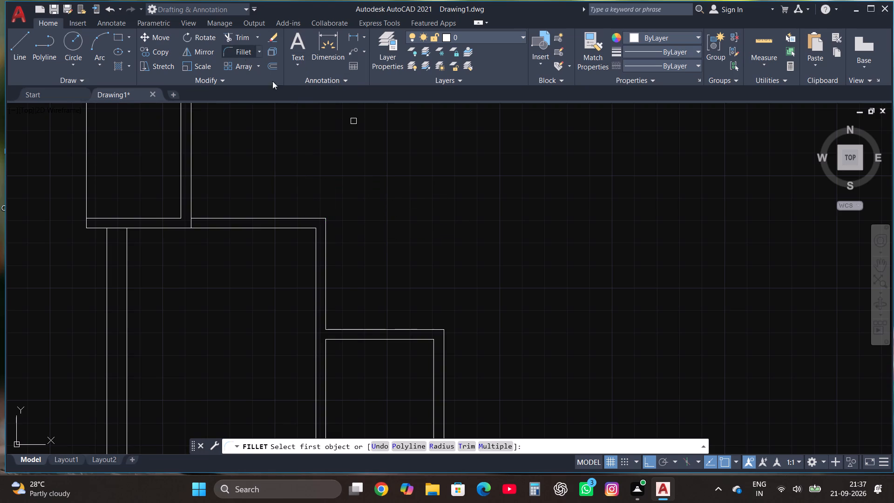
{"action": "left_click", "coordinate": [317, 218]}
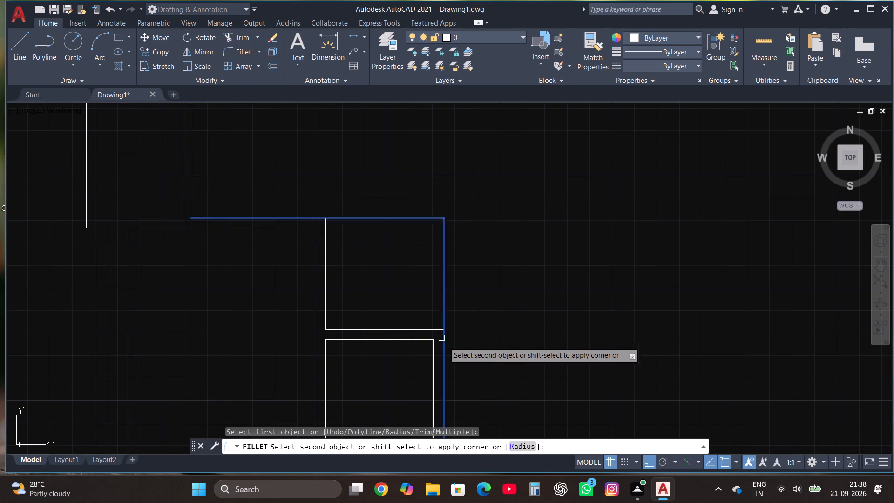
{"action": "left_click", "coordinate": [445, 350]}
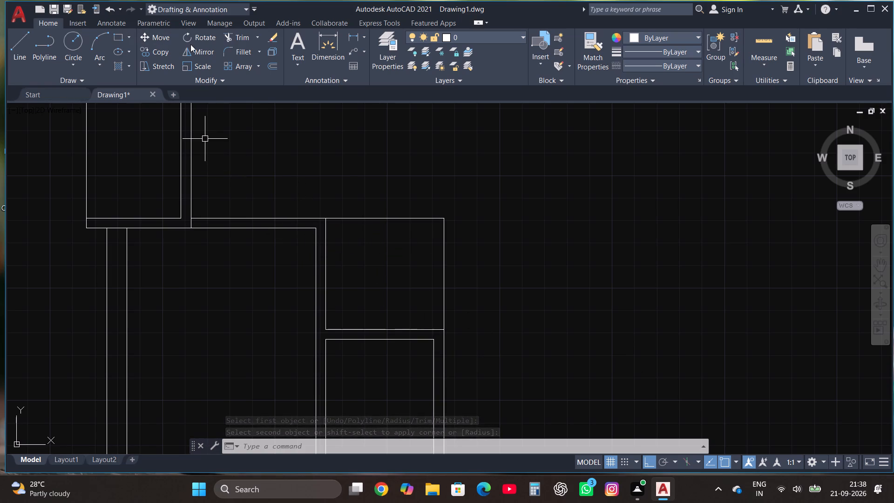
Fillet the adjacent room's inner top line with the side space's inner right wall line into a matching inner corner.
{"action": "left_click", "coordinate": [238, 49]}
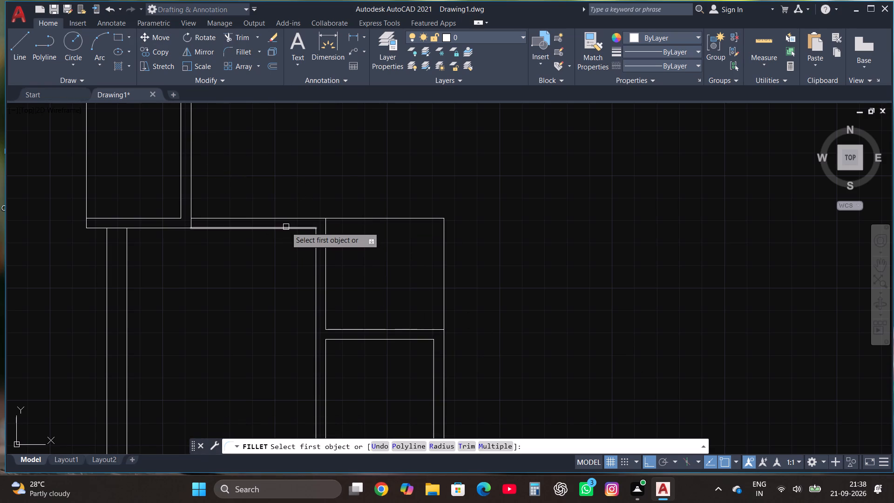
{"action": "left_click", "coordinate": [286, 227]}
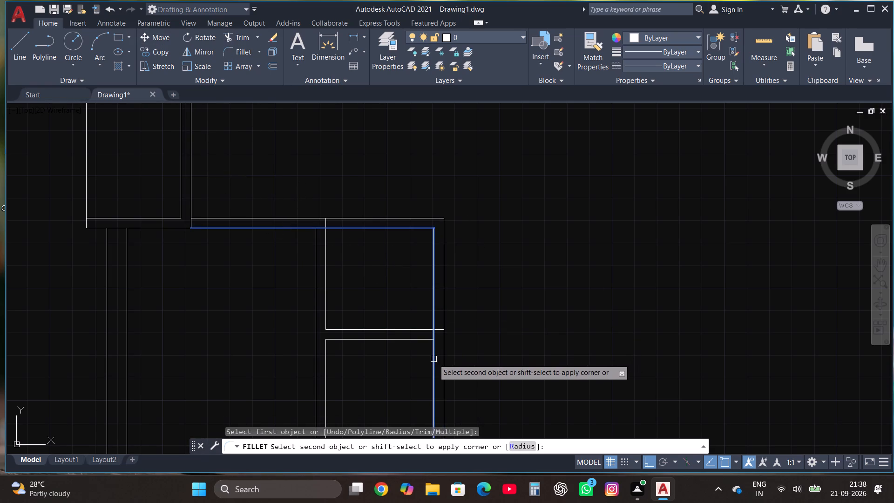
{"action": "left_click", "coordinate": [433, 359]}
Trim the overlapping wall segments at the upper compartment's top left and bottom right junctions to open up the wall intersections.
{"action": "left_click", "coordinate": [237, 40]}
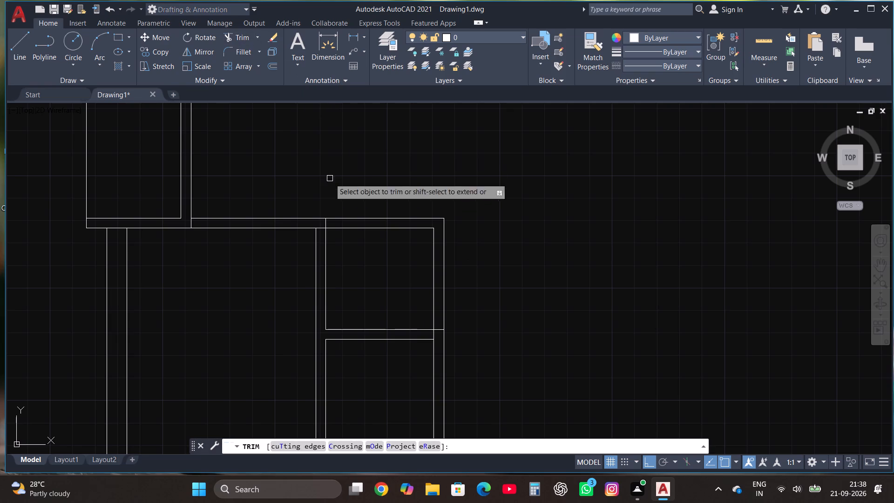
{"action": "left_click", "coordinate": [320, 230]}
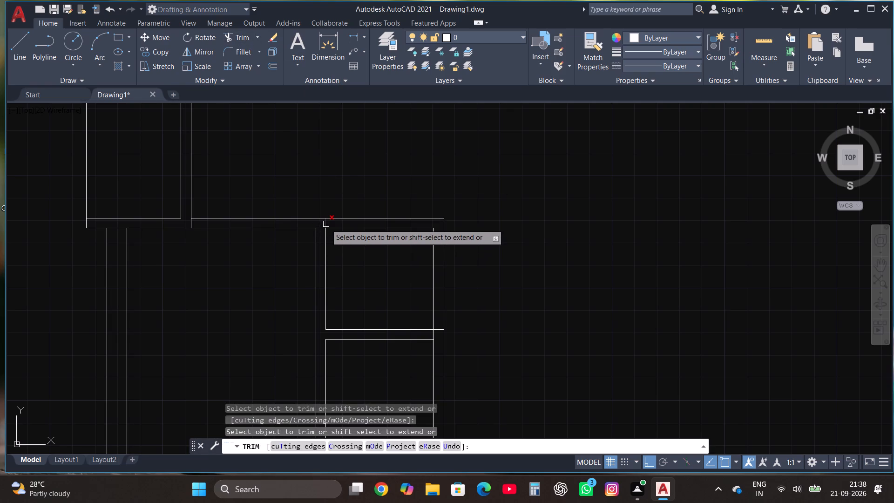
{"action": "left_click", "coordinate": [326, 224]}
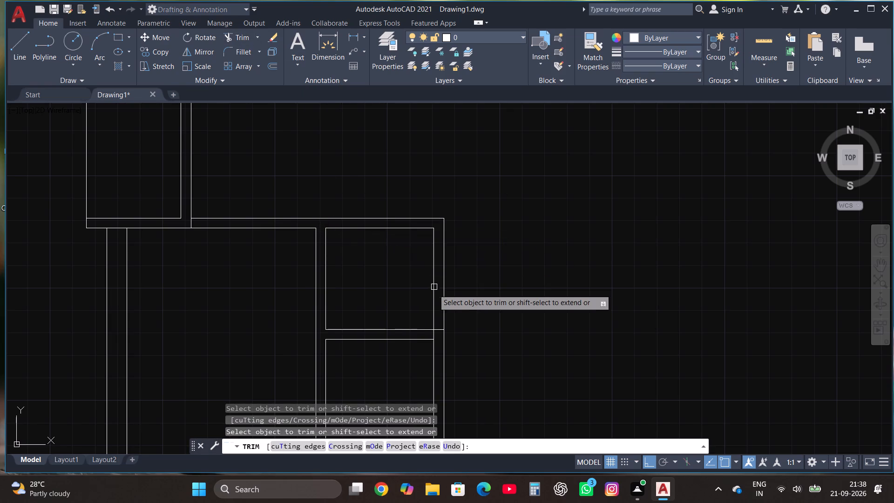
{"action": "left_click", "coordinate": [440, 330]}
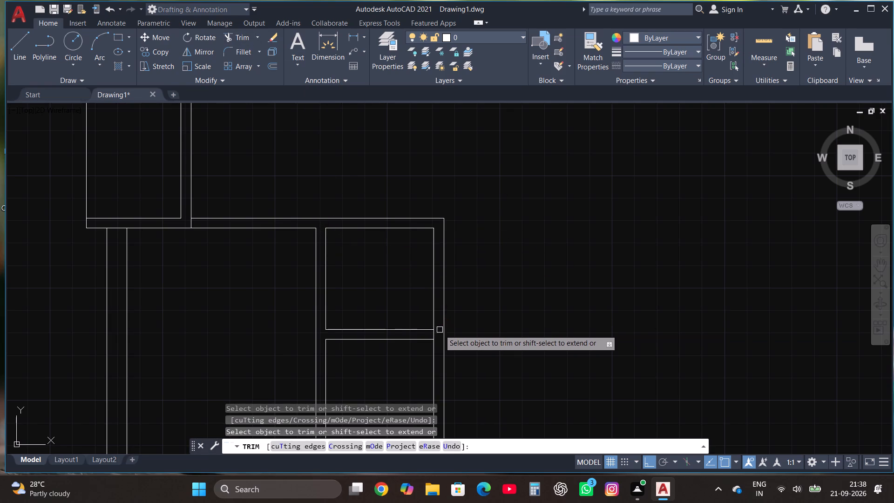
{"action": "left_click", "coordinate": [434, 335]}
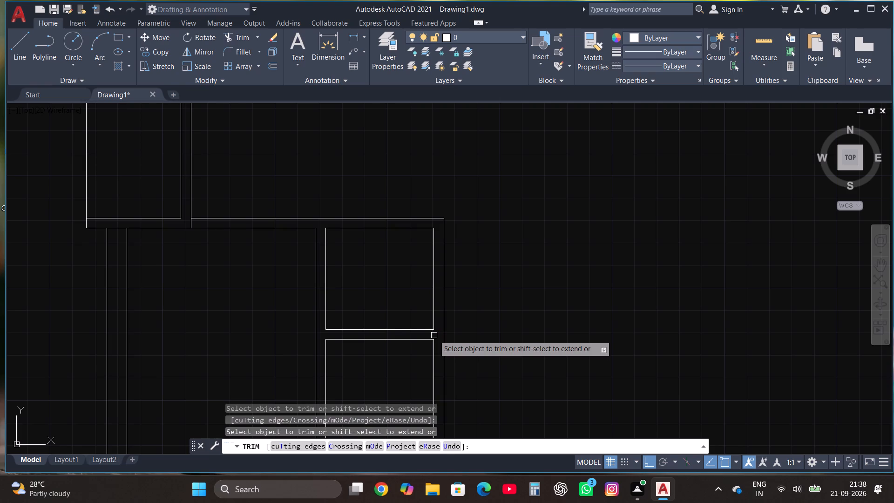
{"action": "key", "text": "Escape"}
Draw a vertical partition line about 3'9" long in the left part of the upper compartment and trim its overrun at the bottom wall.
{"action": "left_click", "coordinate": [28, 41]}
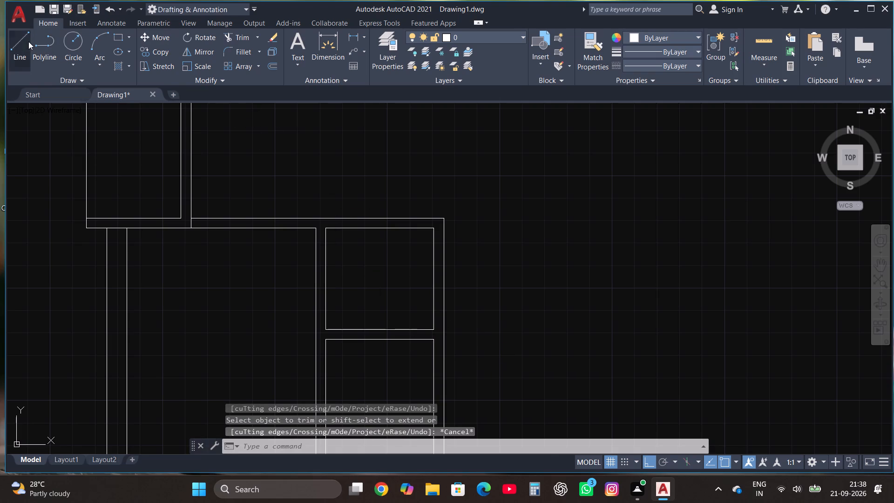
{"action": "left_click", "coordinate": [356, 228]}
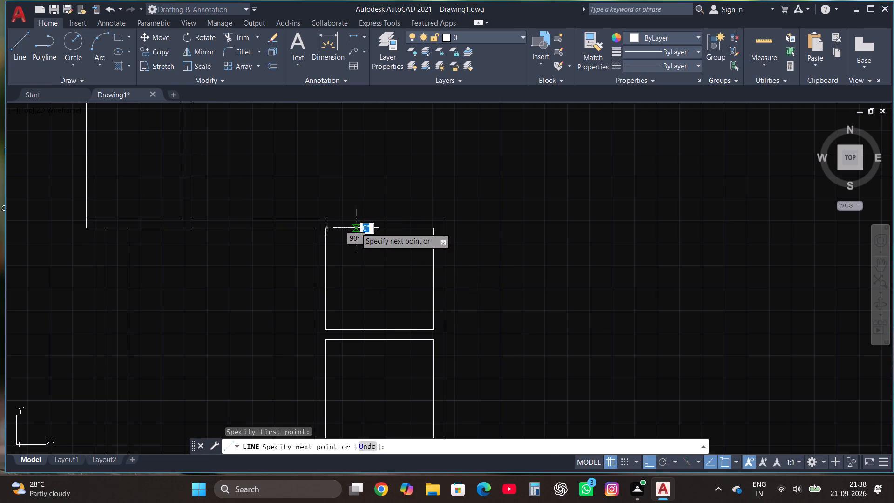
{"action": "scroll", "coordinate": [362, 325], "scroll_direction": "up", "scroll_amount": 2}
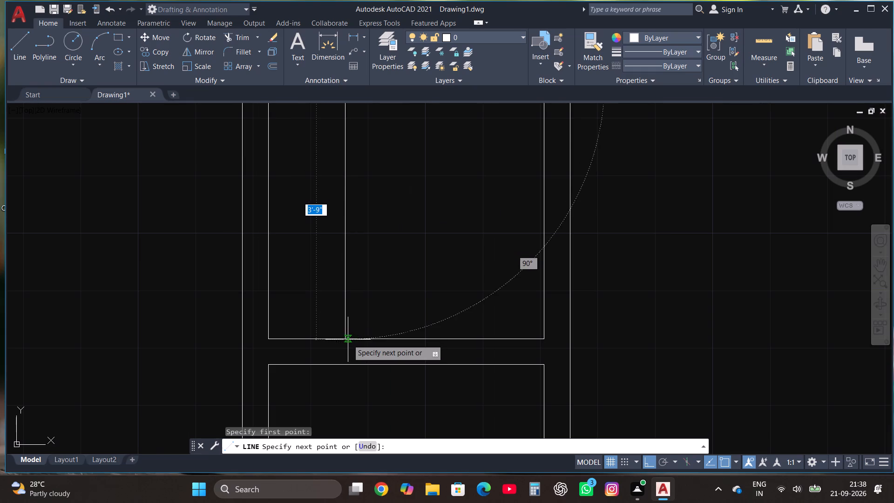
{"action": "left_click", "coordinate": [343, 347]}
{"action": "key", "text": "Escape"}
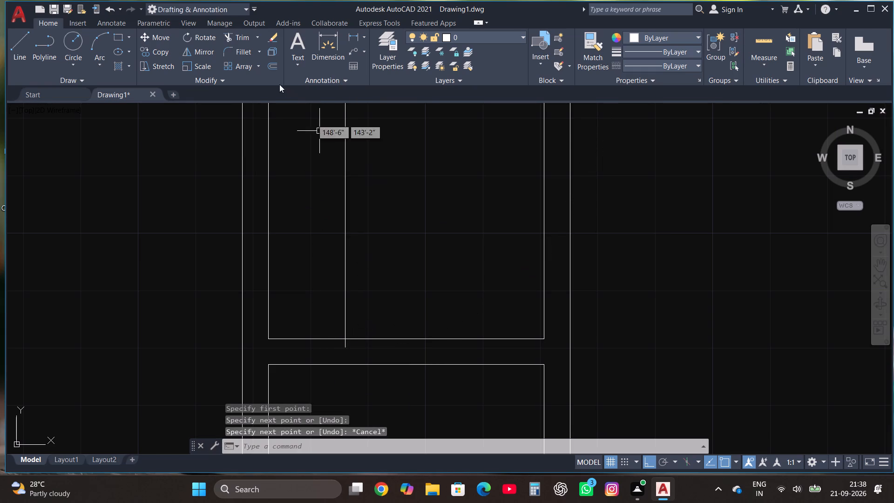
{"action": "left_click", "coordinate": [244, 41]}
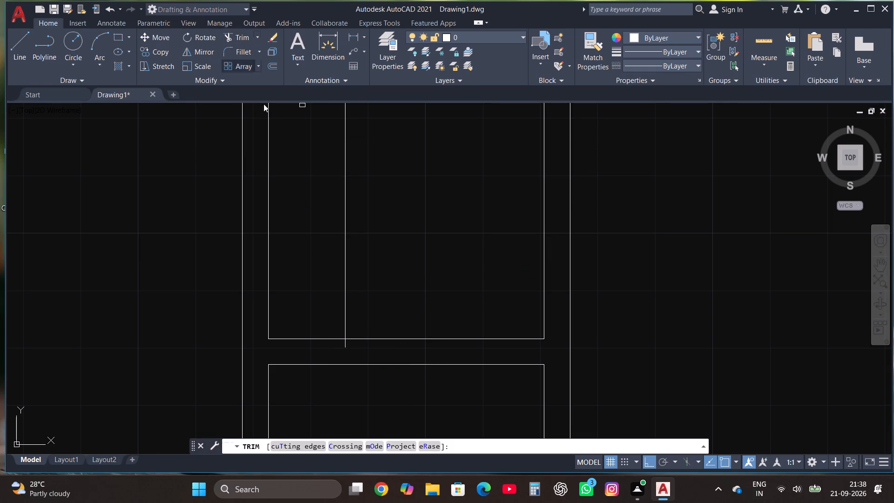
{"action": "left_click", "coordinate": [345, 348]}
{"action": "scroll", "coordinate": [405, 364], "scroll_direction": "down", "scroll_amount": 1}
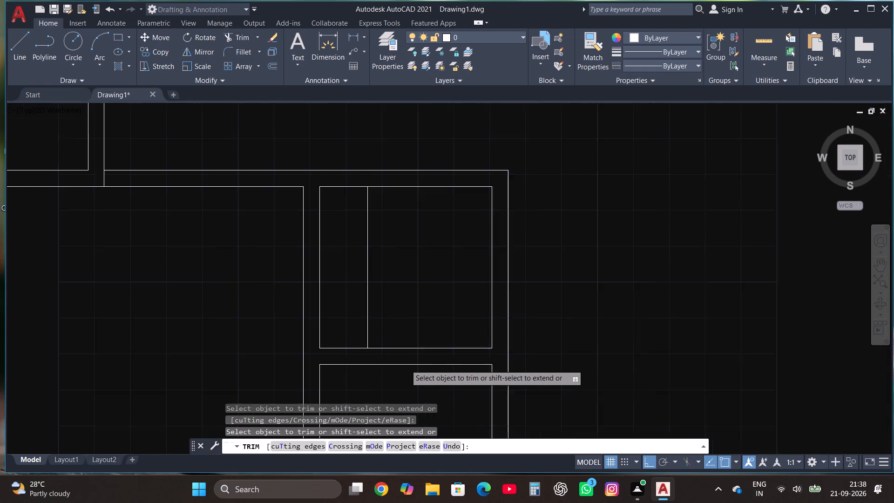
{"action": "scroll", "coordinate": [406, 365], "scroll_direction": "down", "scroll_amount": 1}
{"action": "key", "text": "Escape"}
Offset the new vertical partition line 4.5" to the right.
{"action": "left_click", "coordinate": [382, 332]}
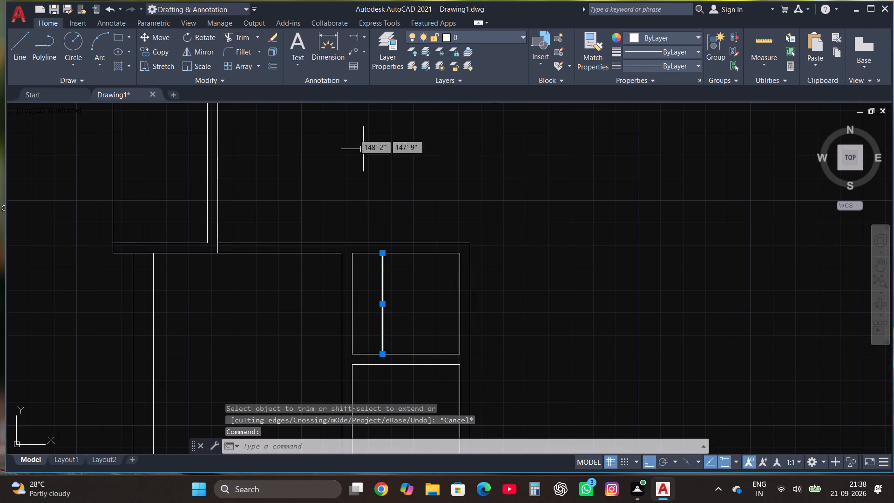
{"action": "left_click", "coordinate": [269, 70]}
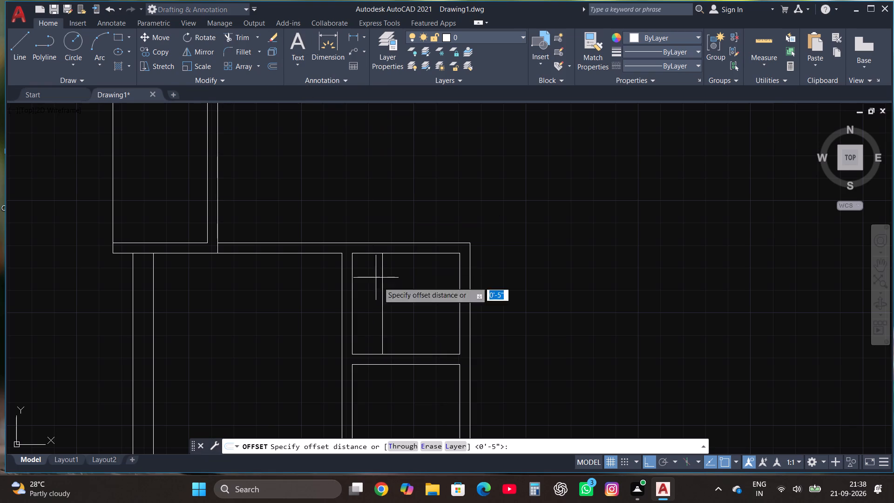
{"action": "left_click", "coordinate": [381, 306]}
{"action": "left_click", "coordinate": [388, 307]}
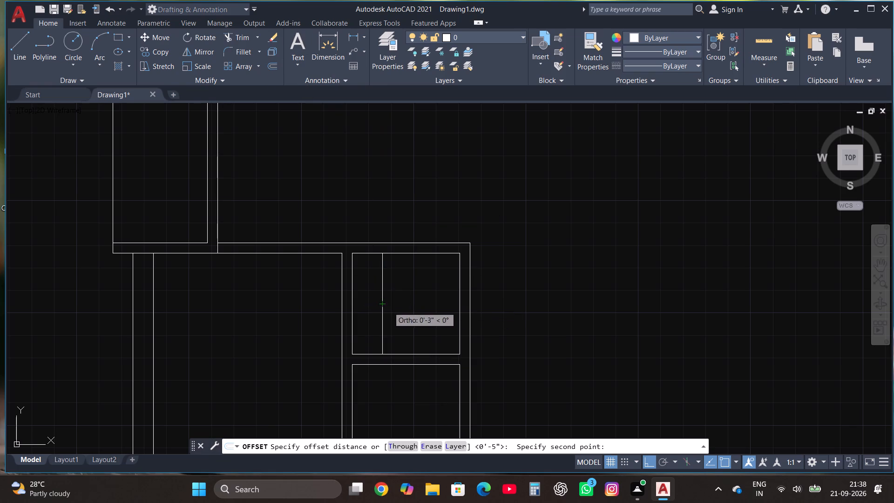
{"action": "type", "text": "4.5\""}
{"action": "key", "text": "Return"}
{"action": "key", "text": "Escape"}
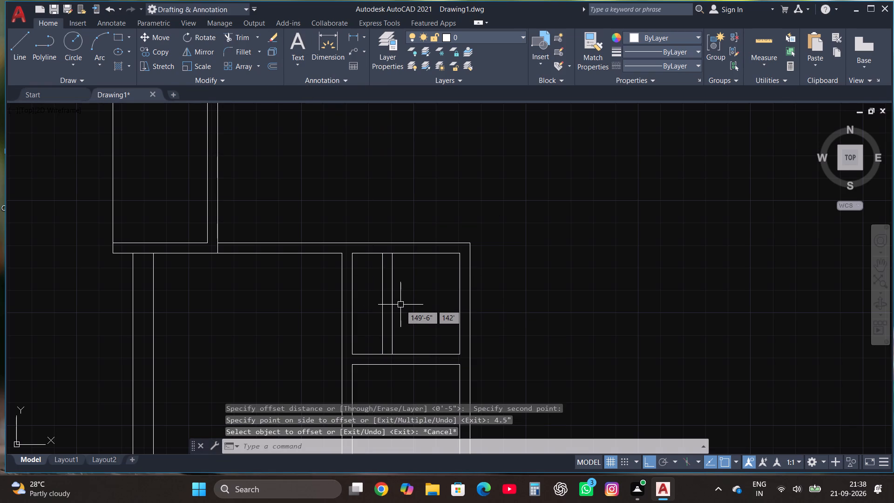
Draw a new room's outline from the side space's outer right wall at its inner bottom level: 10'9" right, 11'9" up, 10'9" back left.
{"action": "scroll", "coordinate": [401, 305], "scroll_direction": "down", "scroll_amount": 1}
{"action": "scroll", "coordinate": [503, 268], "scroll_direction": "down", "scroll_amount": 1}
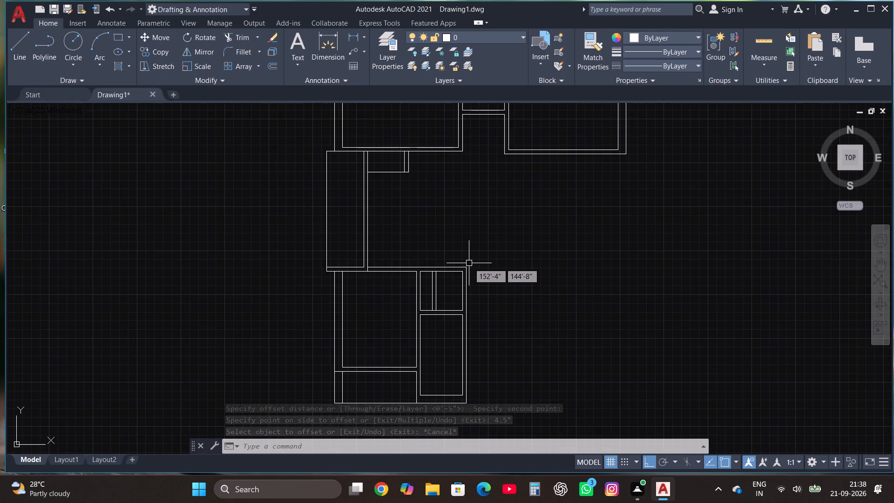
{"action": "scroll", "coordinate": [466, 262], "scroll_direction": "down", "scroll_amount": 1}
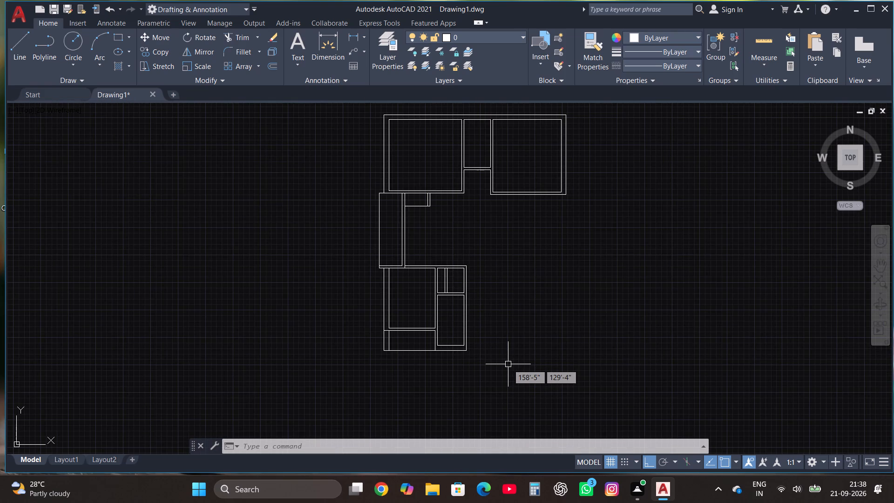
{"action": "scroll", "coordinate": [508, 364], "scroll_direction": "up", "scroll_amount": 1}
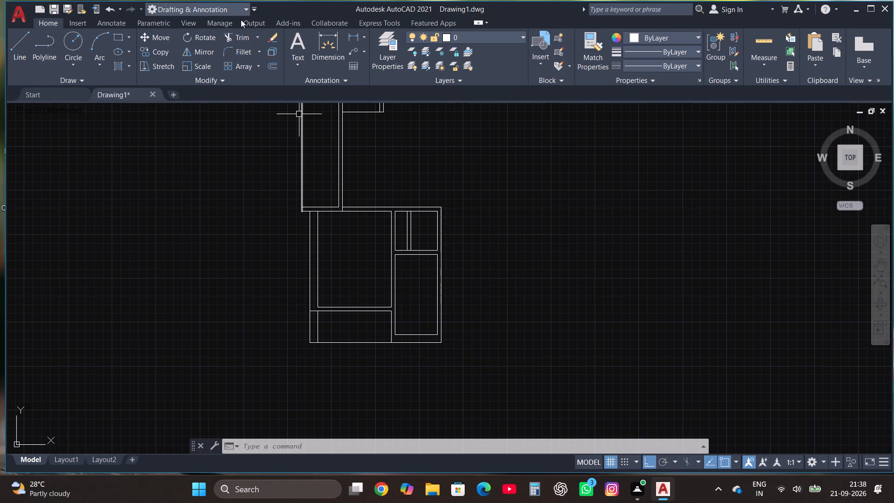
{"action": "left_click", "coordinate": [13, 47]}
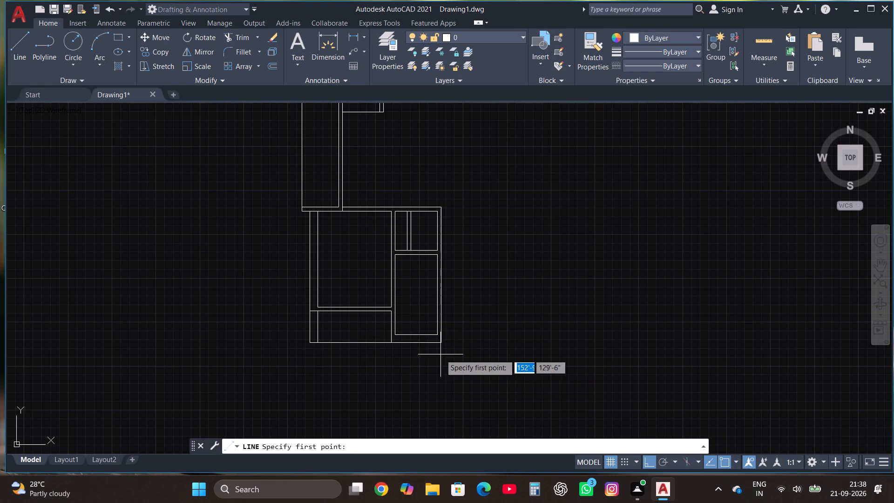
{"action": "scroll", "coordinate": [440, 353], "scroll_direction": "up", "scroll_amount": 2}
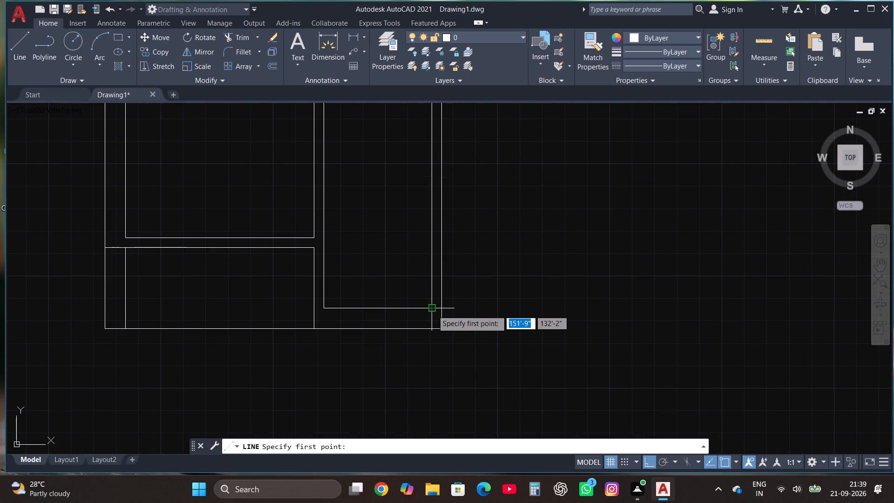
{"action": "left_click", "coordinate": [443, 310]}
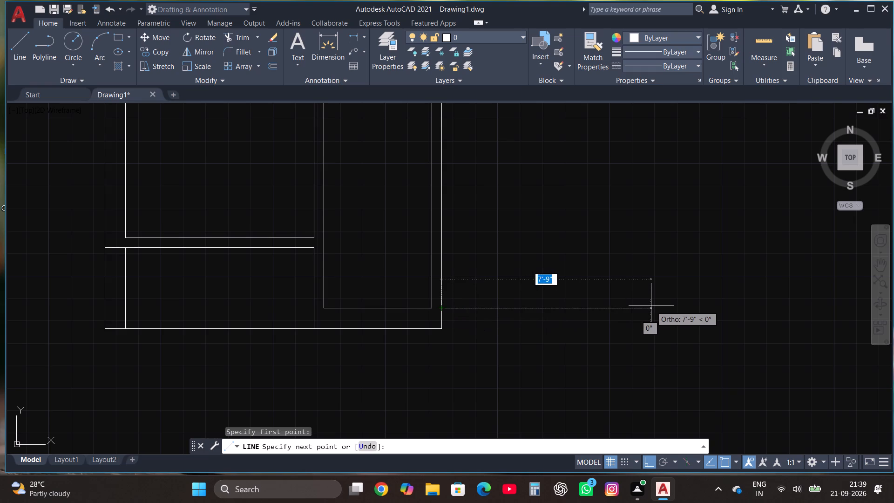
{"action": "type", "text": "10'9\""}
{"action": "key", "text": "Return"}
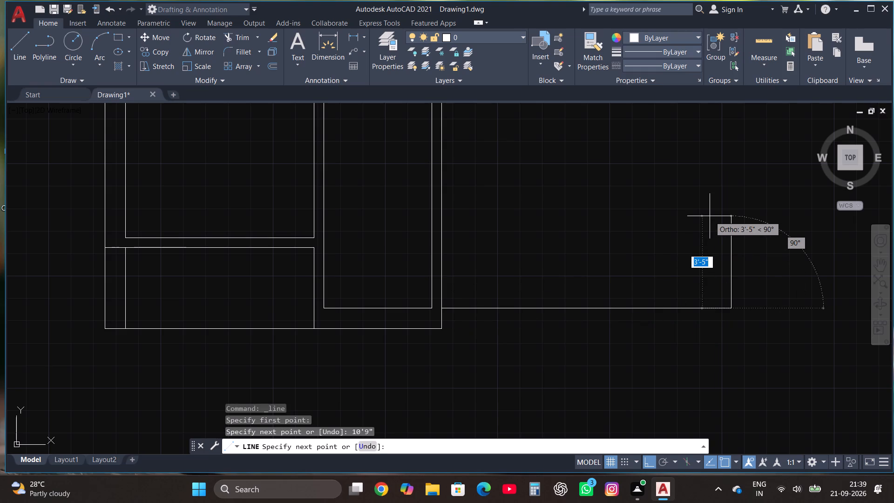
{"action": "type", "text": "11'9\""}
{"action": "key", "text": "Return"}
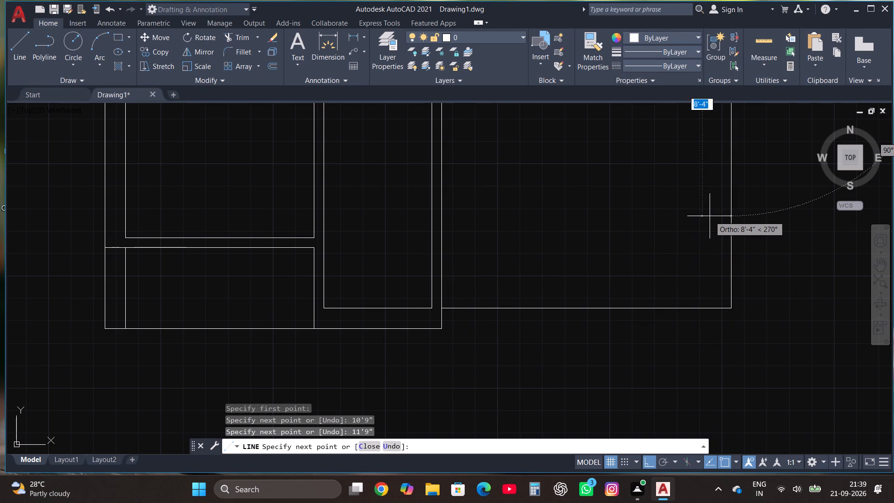
{"action": "scroll", "coordinate": [710, 216], "scroll_direction": "down", "scroll_amount": 2}
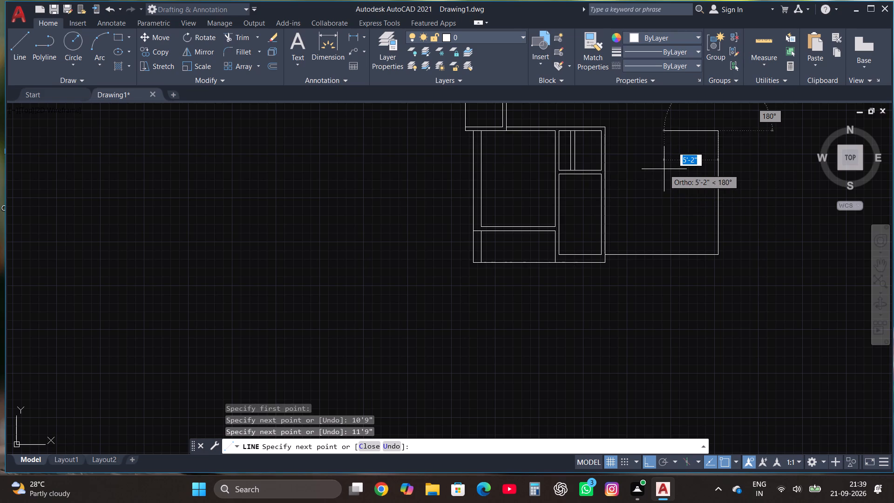
{"action": "type", "text": "10'9\""}
{"action": "key", "text": "Return"}
{"action": "key", "text": "Escape"}
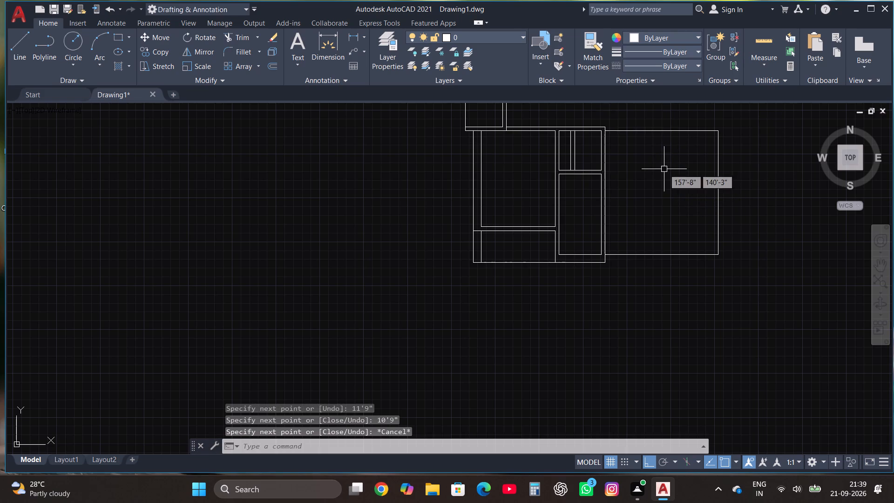
Offset the new room's bottom and right lines 9" outward to form the outer wall faces.
{"action": "scroll", "coordinate": [648, 253], "scroll_direction": "down", "scroll_amount": 2}
{"action": "scroll", "coordinate": [685, 238], "scroll_direction": "up", "scroll_amount": 2}
{"action": "left_click", "coordinate": [681, 285]}
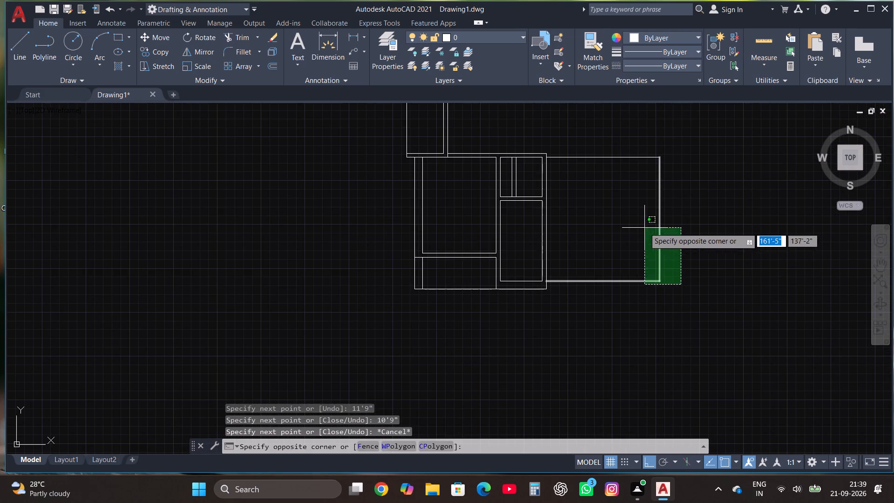
{"action": "left_click", "coordinate": [644, 228]}
{"action": "left_click", "coordinate": [272, 62]}
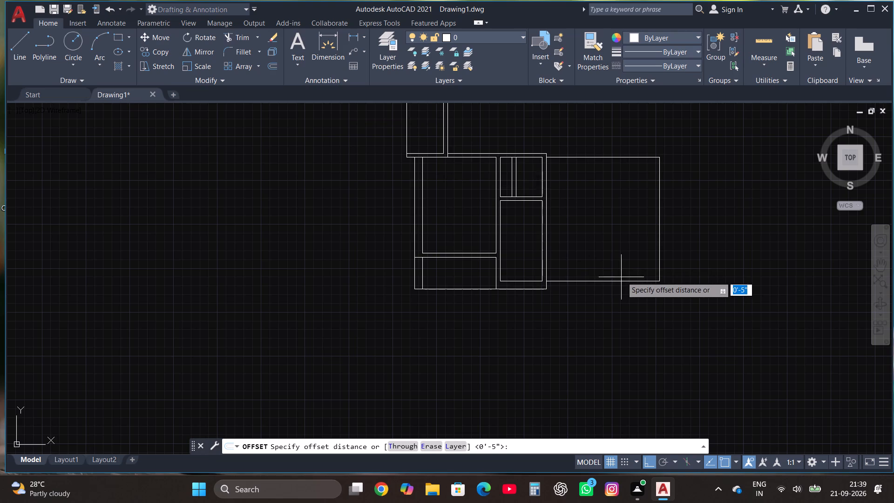
{"action": "left_click", "coordinate": [612, 283]}
{"action": "left_click", "coordinate": [613, 292]}
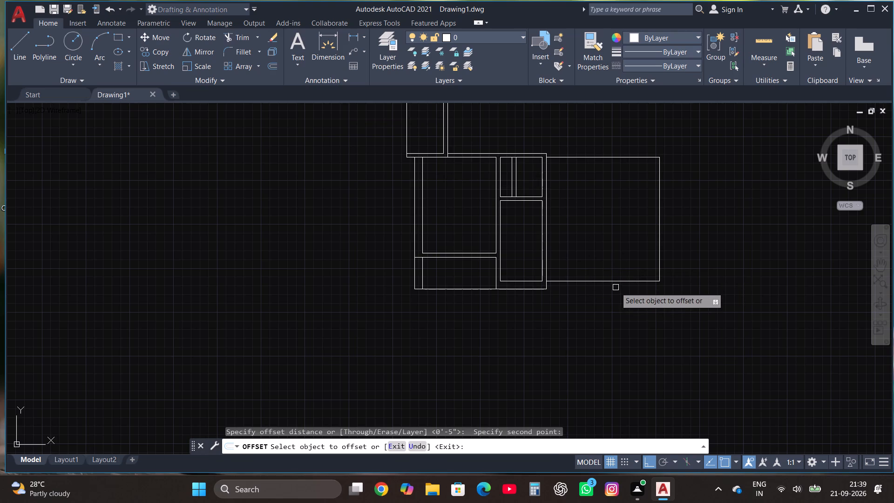
{"action": "left_click", "coordinate": [615, 285]}
{"action": "left_click", "coordinate": [614, 281]}
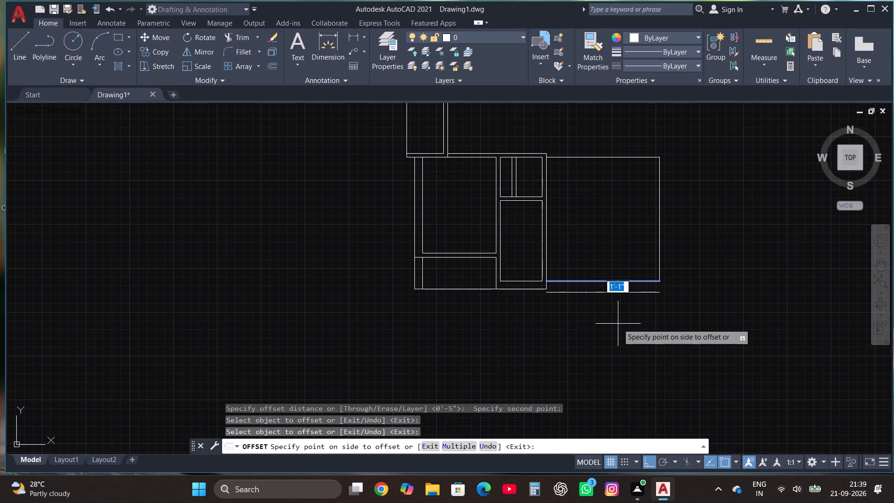
{"action": "type", "text": "9\""}
{"action": "key", "text": "Return"}
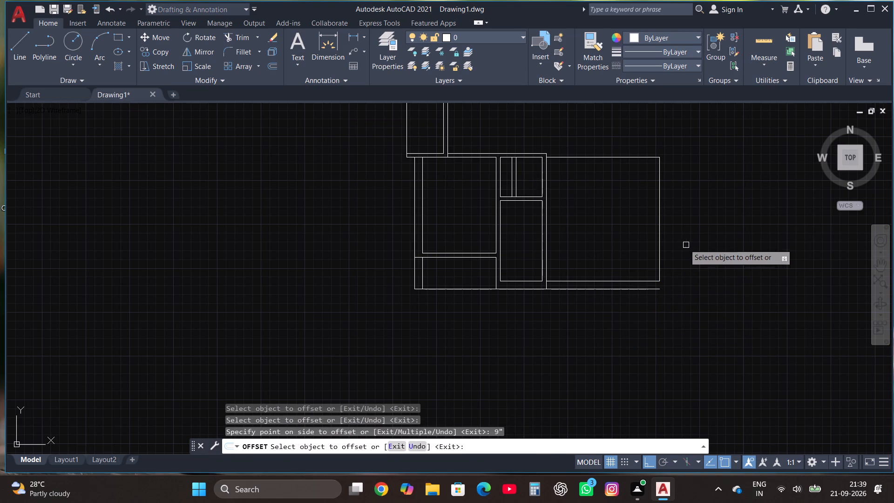
{"action": "left_click", "coordinate": [659, 227]}
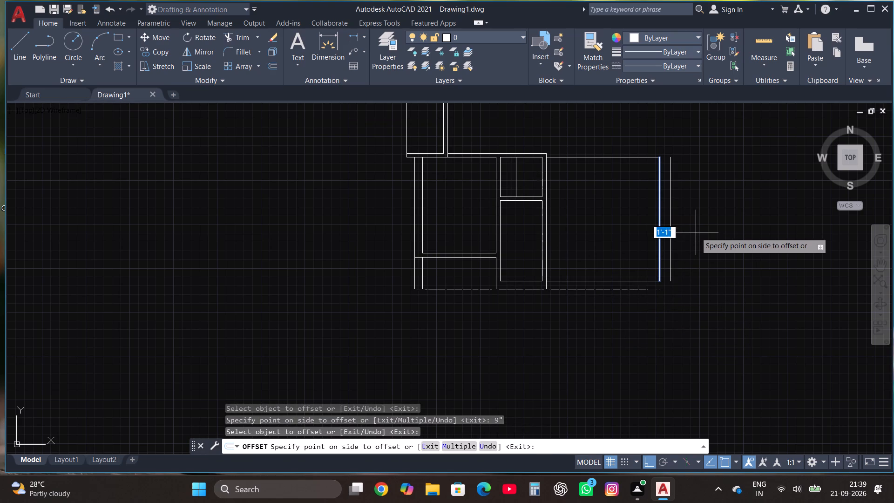
{"action": "type", "text": "9\""}
{"action": "key", "text": "Return"}
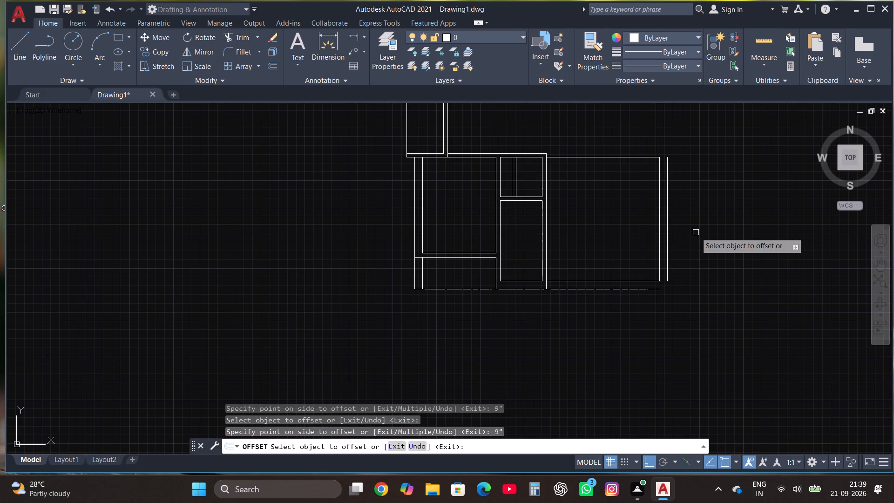
Offset the new room's top line 4.5" upward to form the upper wall.
{"action": "left_click", "coordinate": [598, 158]}
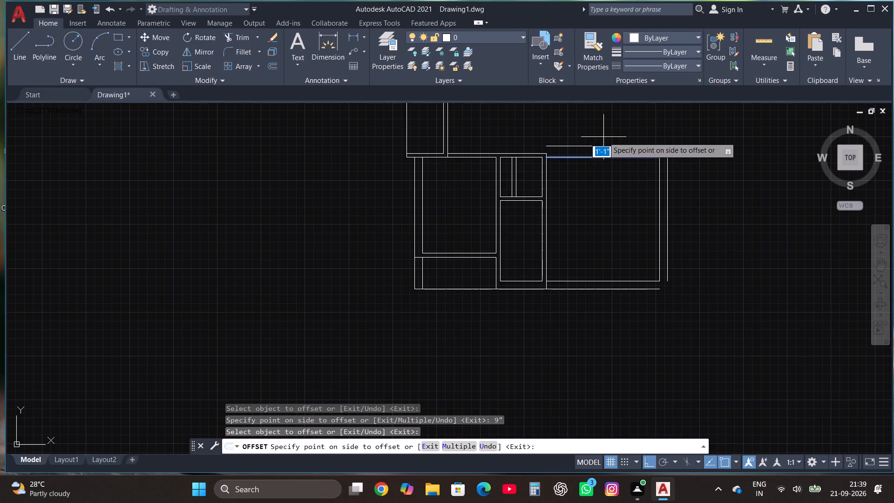
{"action": "type", "text": "4.5\""}
{"action": "key", "text": "Return"}
{"action": "key", "text": "Escape"}
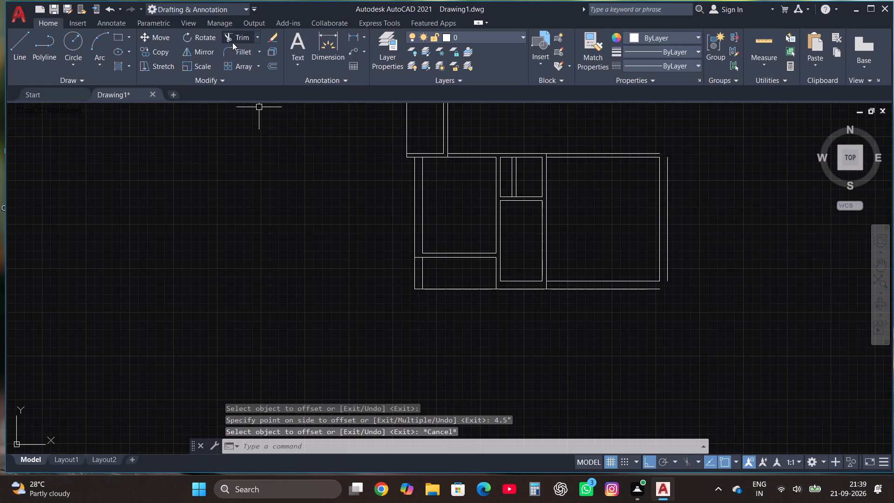
Fillet the new room's outer right wall line with the outer bottom and outer top lines into two closed corners.
{"action": "left_click", "coordinate": [240, 53]}
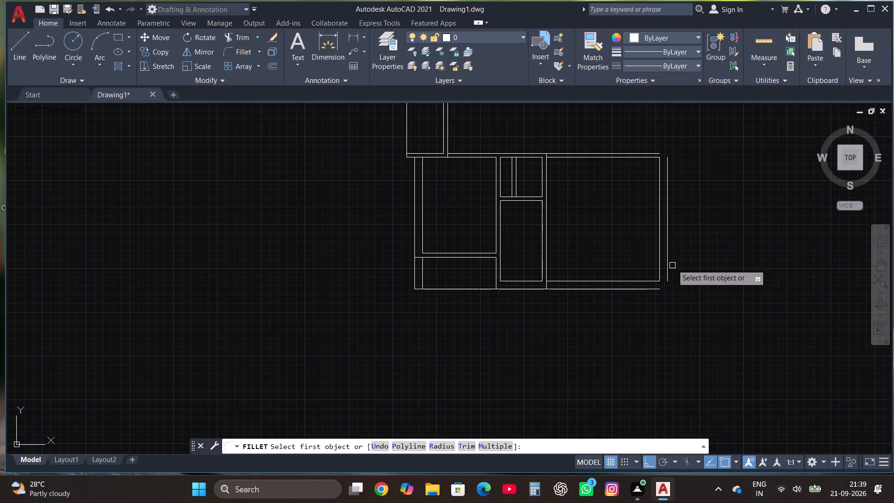
{"action": "left_click", "coordinate": [666, 261]}
{"action": "left_click", "coordinate": [651, 290]}
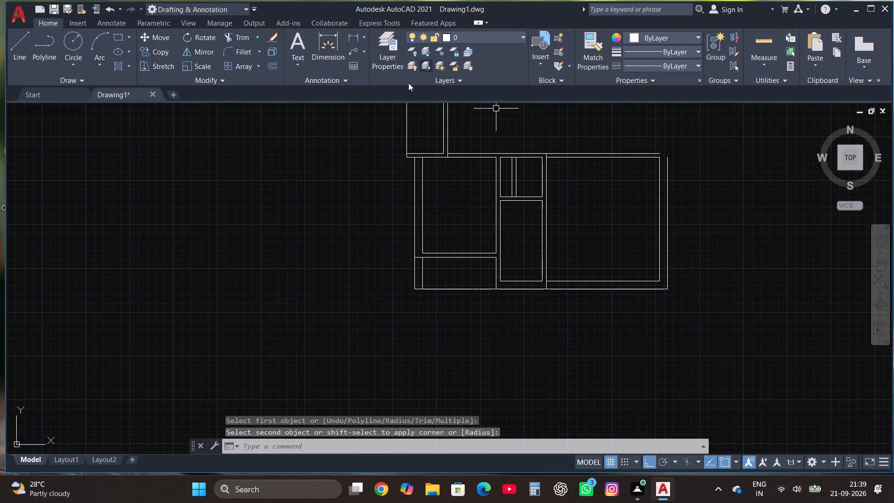
{"action": "left_click", "coordinate": [246, 55]}
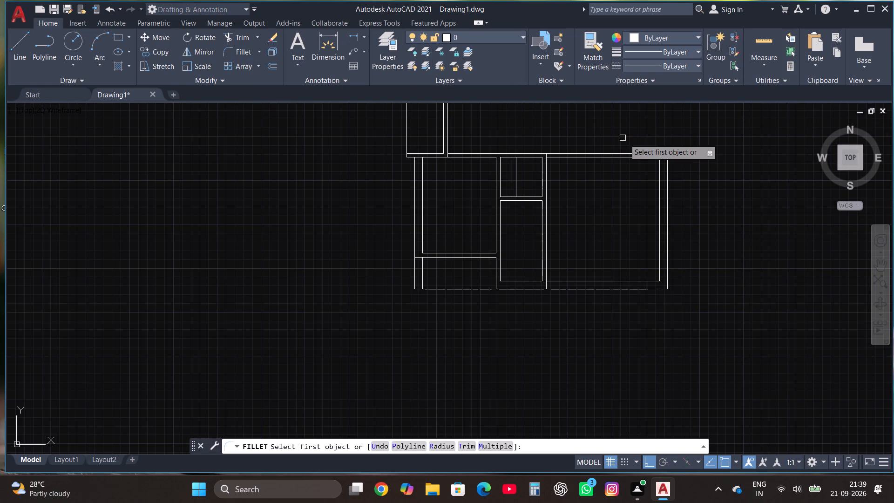
{"action": "left_click", "coordinate": [637, 154]}
{"action": "left_click", "coordinate": [667, 173]}
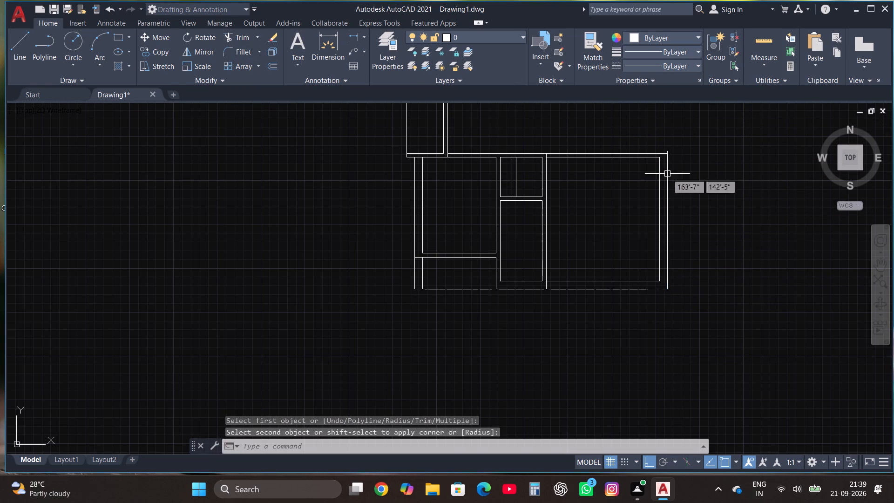
Draw a vertical line about 9'-7" long upward from the new room's outer top right corner.
{"action": "scroll", "coordinate": [557, 347], "scroll_direction": "down", "scroll_amount": 2}
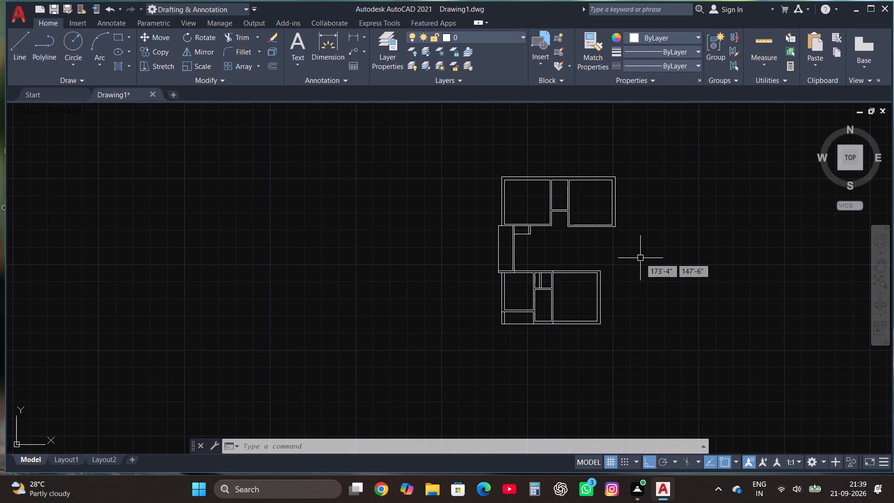
{"action": "scroll", "coordinate": [640, 261], "scroll_direction": "up", "scroll_amount": 1}
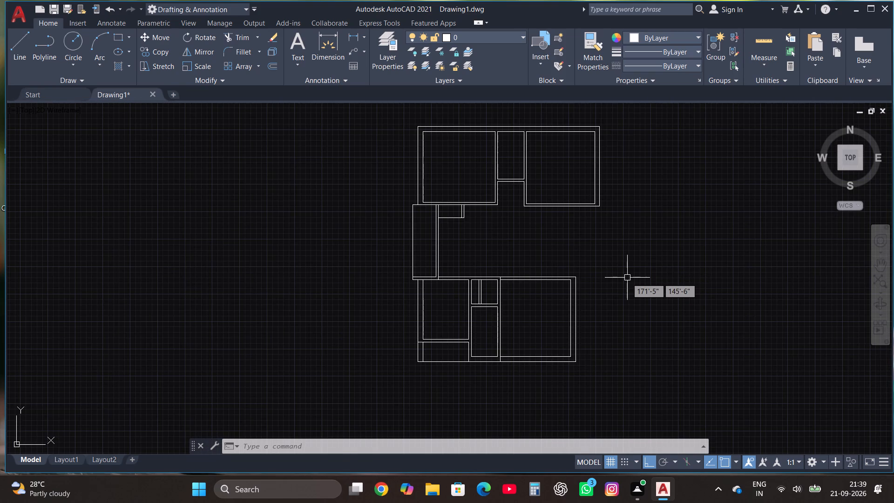
{"action": "scroll", "coordinate": [564, 262], "scroll_direction": "up", "scroll_amount": 1}
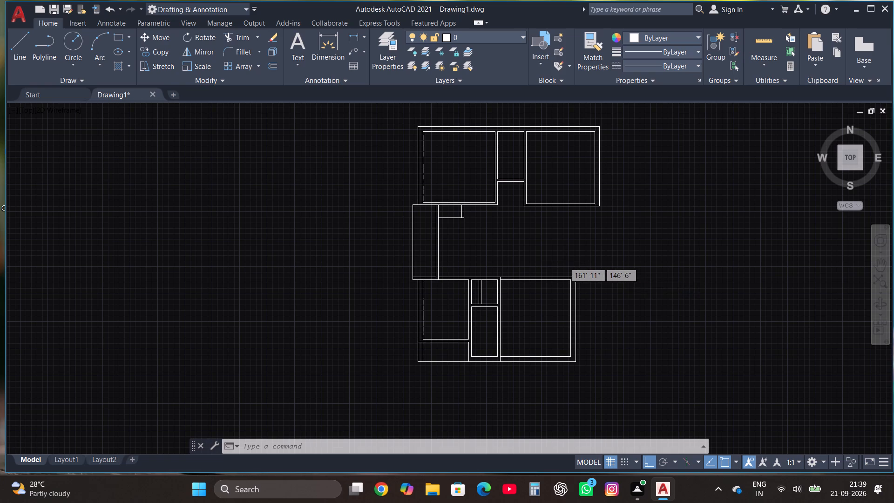
{"action": "left_click", "coordinate": [15, 42]}
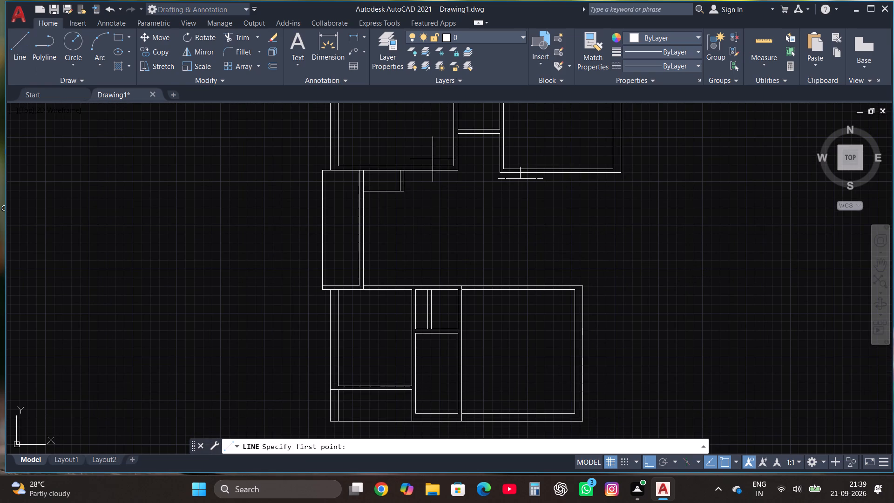
{"action": "left_click", "coordinate": [583, 286]}
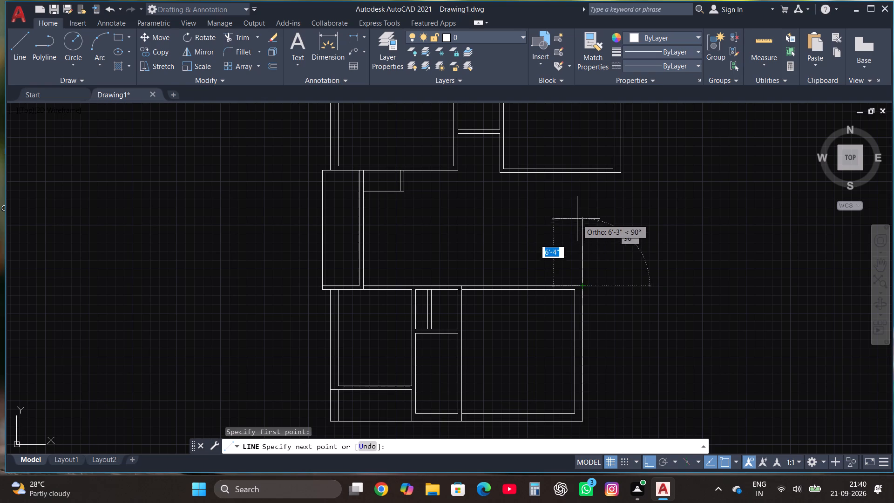
{"action": "left_click", "coordinate": [579, 185]}
{"action": "key", "text": "Escape"}
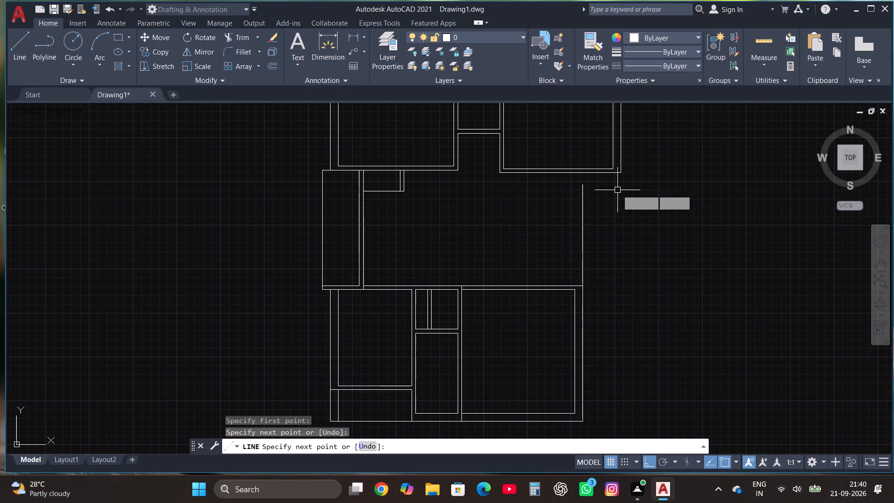
Draw lines from the upper right room's bottom wall: 4'3" down, 6' right, up to that wall's level, and back to the room's outer corner.
{"action": "scroll", "coordinate": [616, 207], "scroll_direction": "up", "scroll_amount": 1}
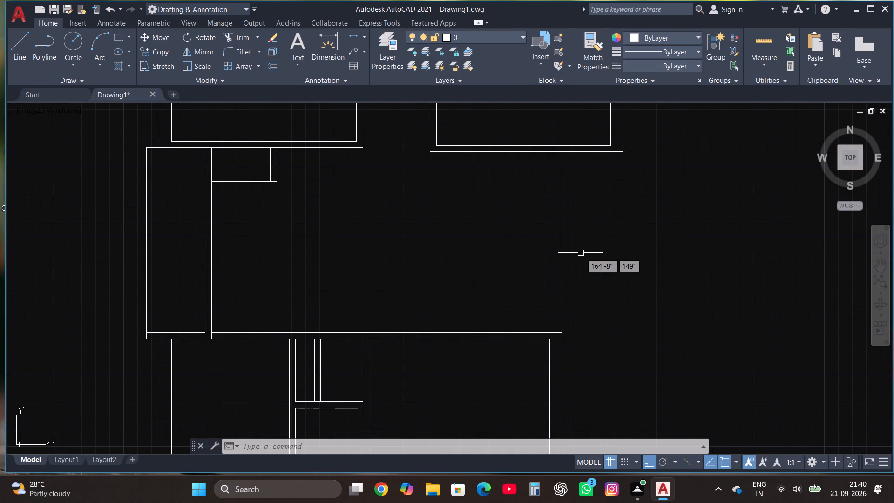
{"action": "scroll", "coordinate": [588, 216], "scroll_direction": "up", "scroll_amount": 1}
{"action": "scroll", "coordinate": [580, 235], "scroll_direction": "down", "scroll_amount": 1}
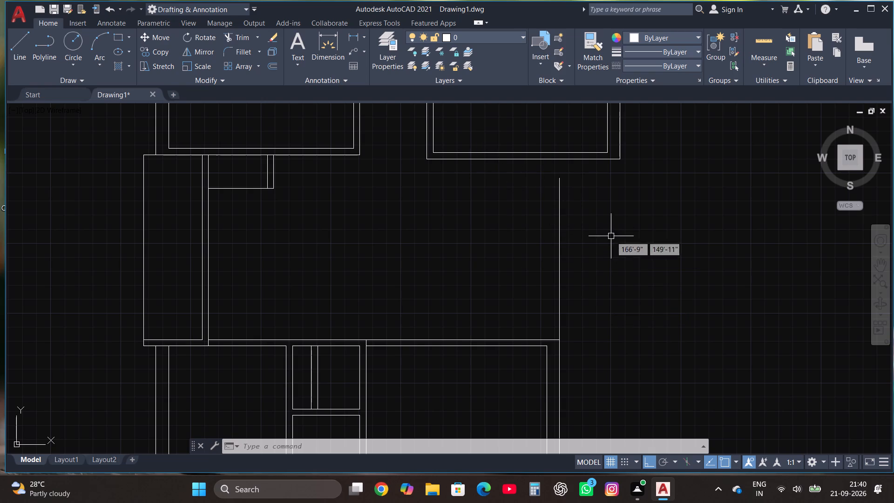
{"action": "left_click", "coordinate": [18, 36]}
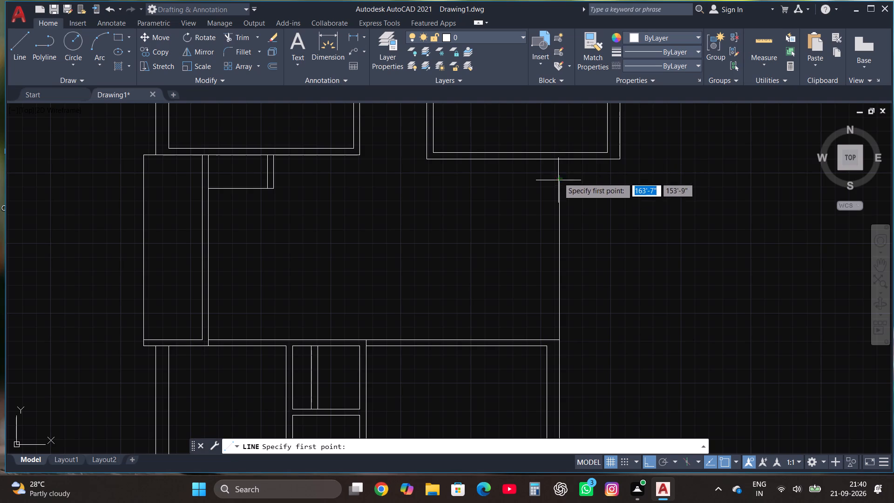
{"action": "left_click", "coordinate": [559, 161]}
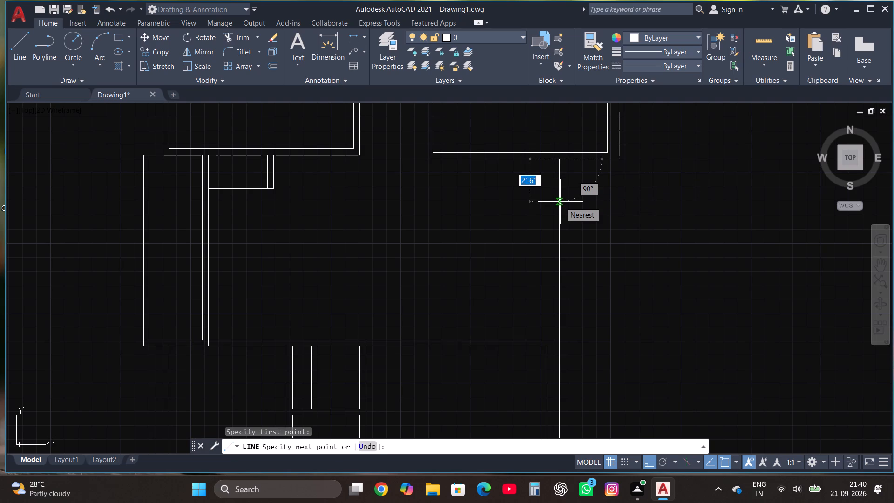
{"action": "key", "text": "4"}
{"action": "key", "text": "apostrophe"}
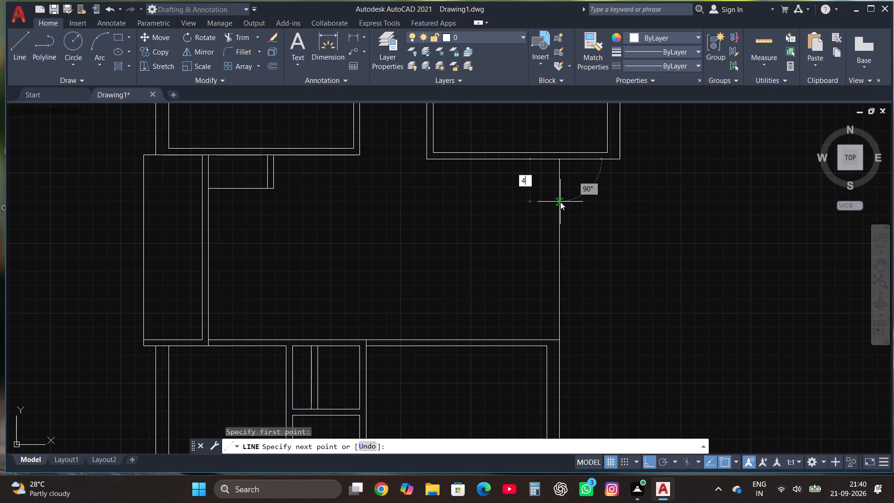
{"action": "type", "text": "3\""}
{"action": "key", "text": "Return"}
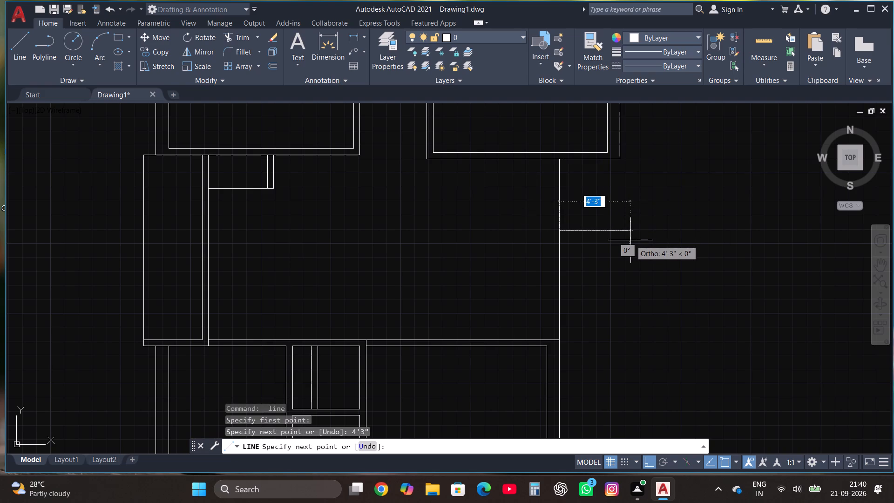
{"action": "type", "text": "6'"}
{"action": "key", "text": "Return"}
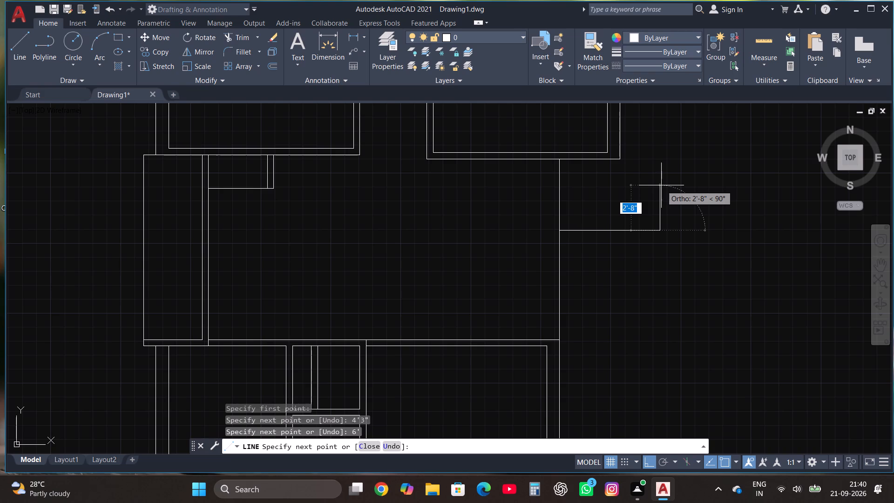
{"action": "left_click", "coordinate": [638, 158]}
{"action": "left_click", "coordinate": [620, 158]}
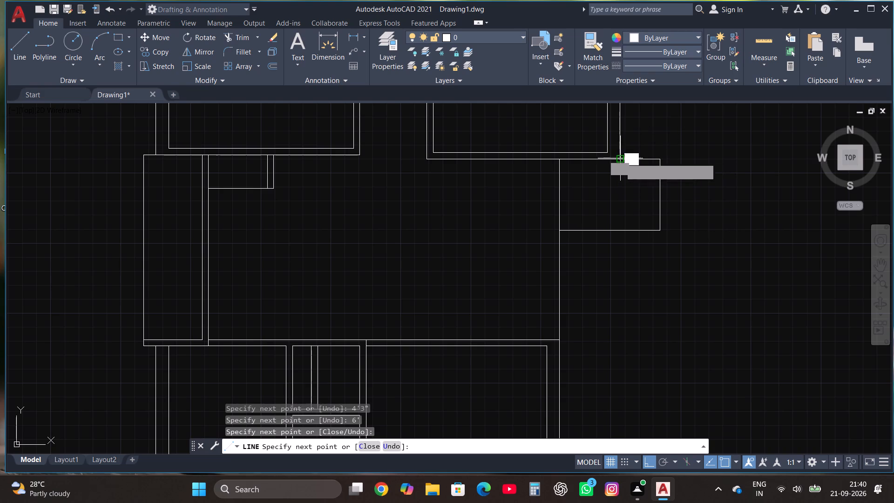
{"action": "key", "text": "Escape"}
Move the small rectangle's left, bottom and right lines and the long vertical line straight down, clear of the upper right room's wall.
{"action": "scroll", "coordinate": [630, 262], "scroll_direction": "down", "scroll_amount": 2}
{"action": "scroll", "coordinate": [640, 240], "scroll_direction": "up", "scroll_amount": 2}
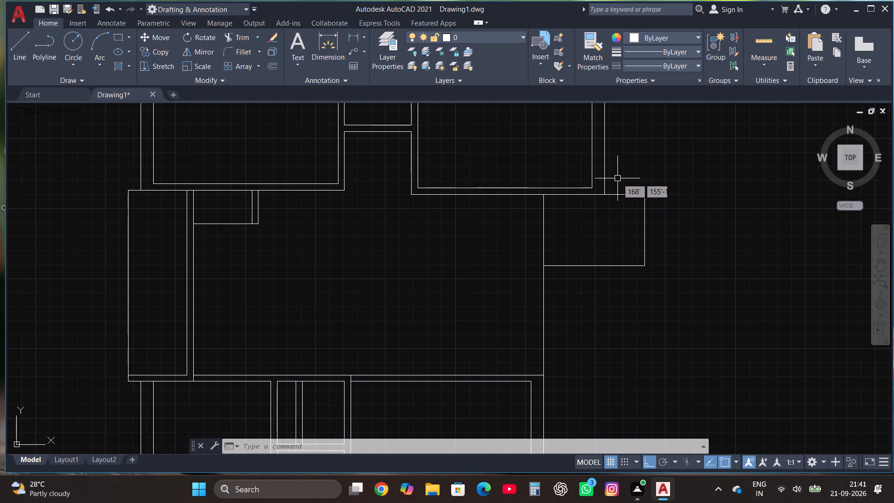
{"action": "scroll", "coordinate": [621, 169], "scroll_direction": "up", "scroll_amount": 2}
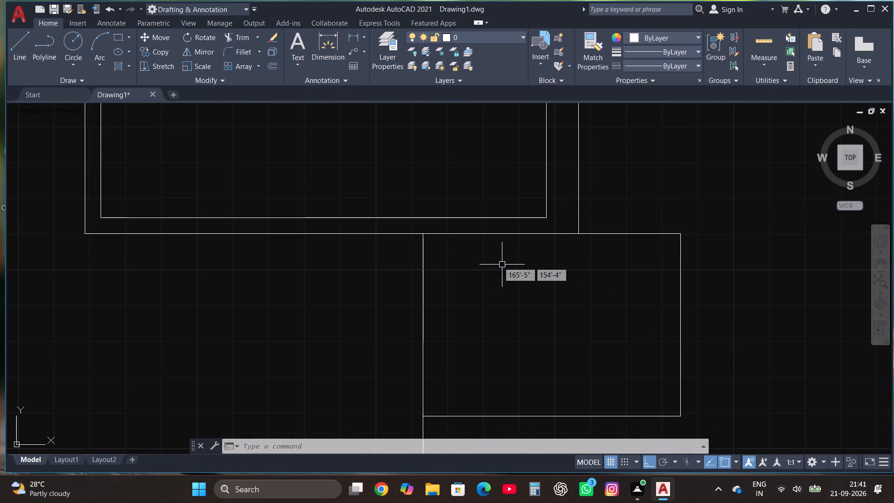
{"action": "left_click_drag", "start_coordinate": [722, 420], "coordinate": [715, 408]}
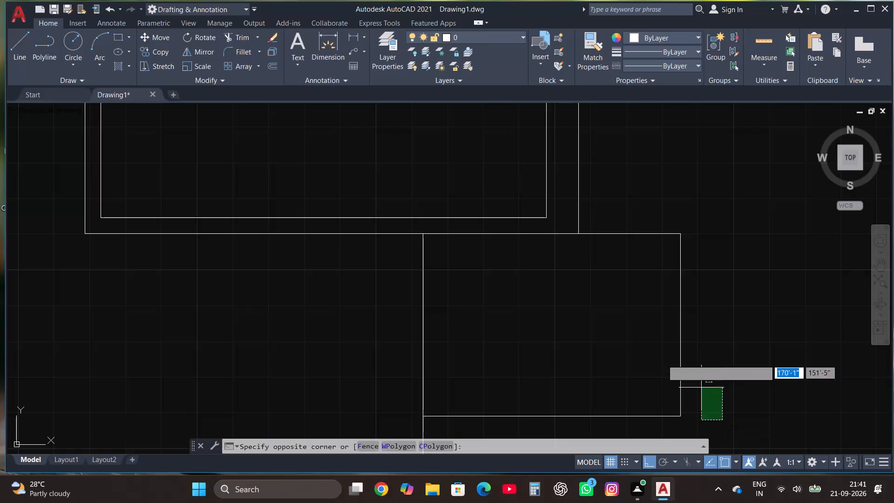
{"action": "left_click", "coordinate": [397, 282]}
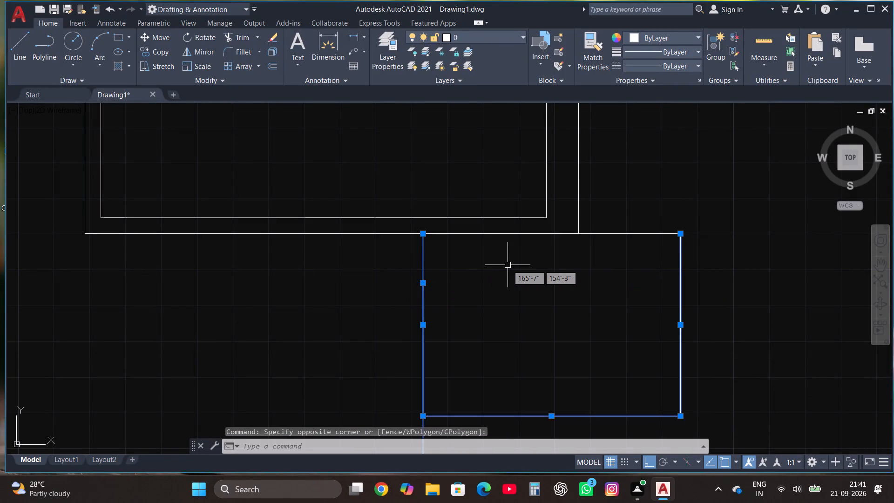
{"action": "scroll", "coordinate": [508, 265], "scroll_direction": "down", "scroll_amount": 1}
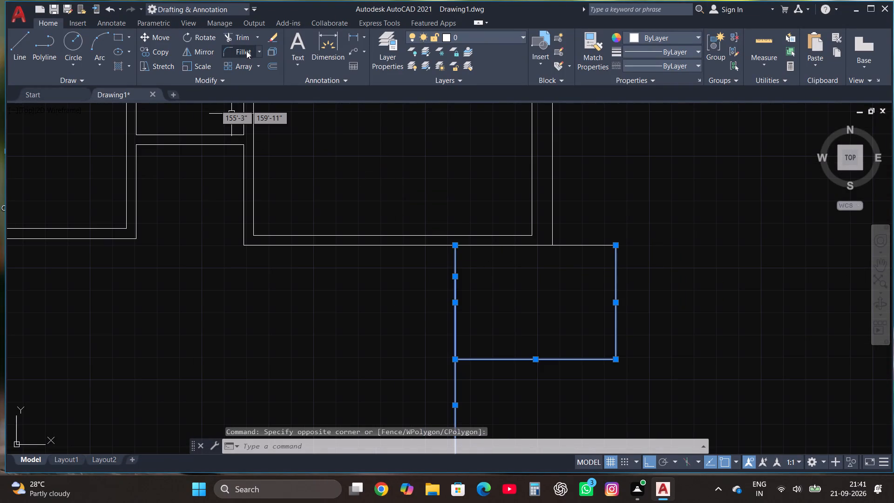
{"action": "left_click", "coordinate": [145, 34]}
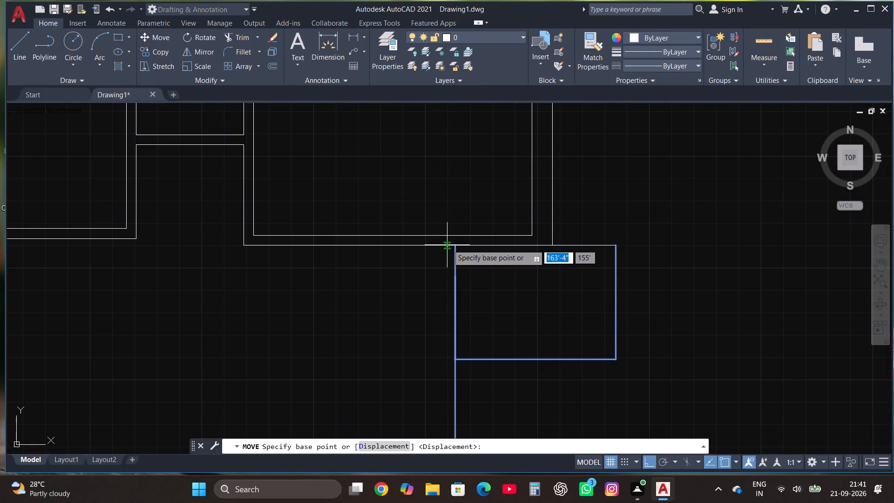
{"action": "left_click", "coordinate": [456, 245]}
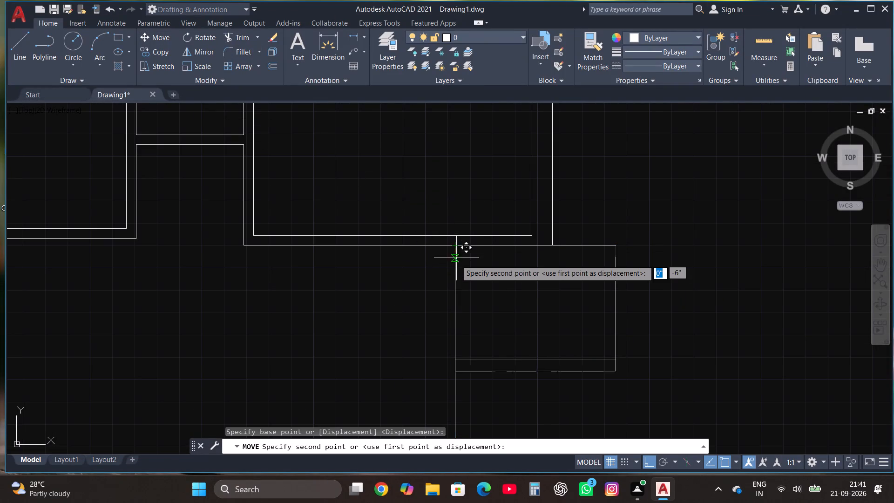
{"action": "left_click", "coordinate": [454, 271]}
{"action": "key", "text": "Escape"}
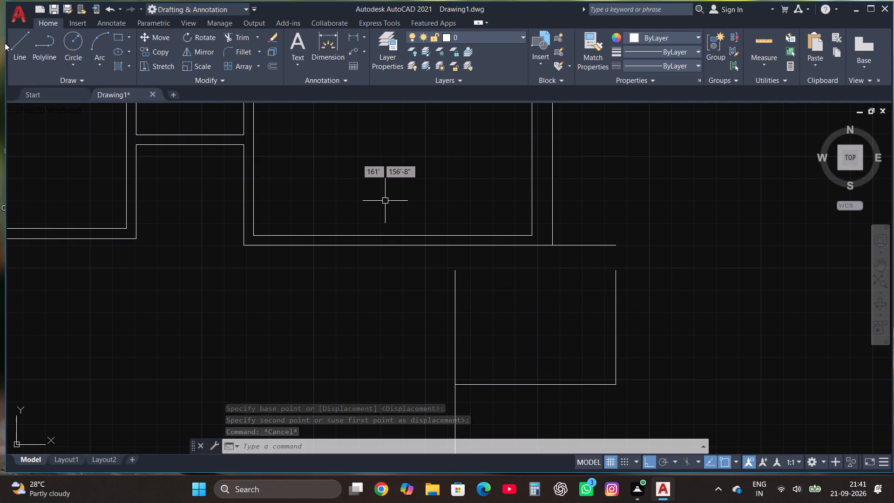
Draw a 6' horizontal line across the open top of the moved shape to close the small room.
{"action": "left_click", "coordinate": [18, 47]}
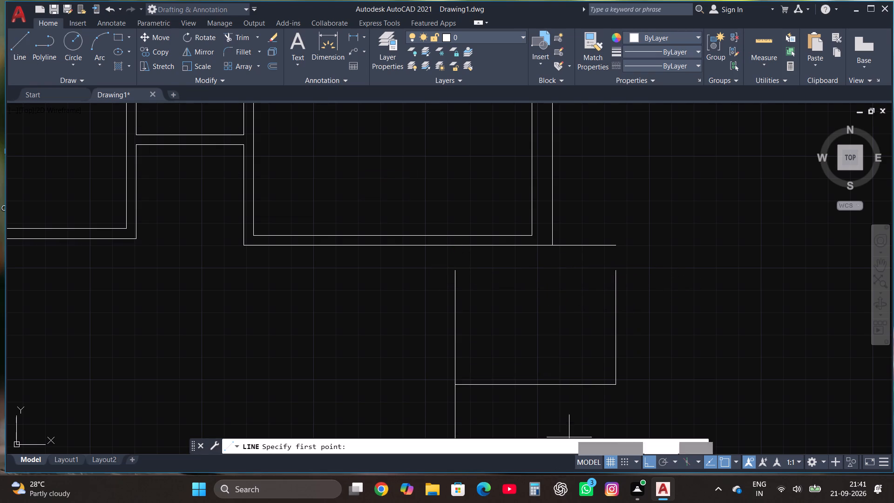
{"action": "left_click", "coordinate": [454, 273]}
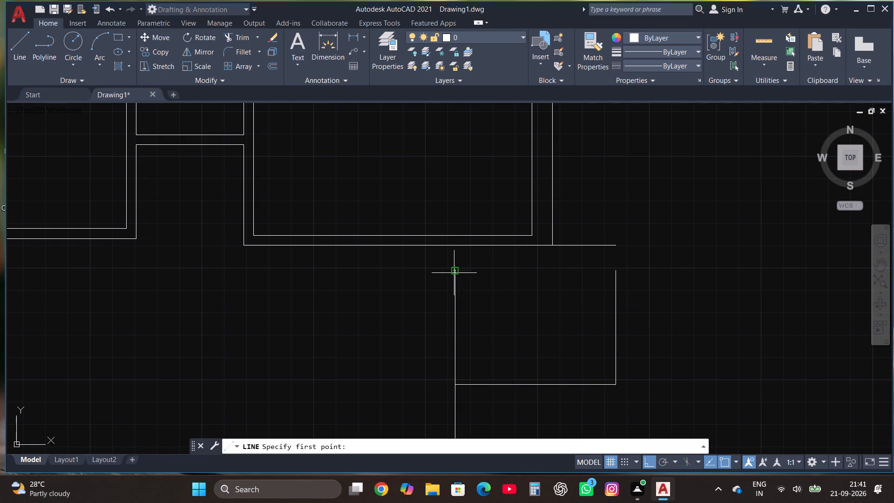
{"action": "left_click", "coordinate": [616, 271]}
{"action": "key", "text": "Escape"}
Offset the small room's bottom and right lines 9" outward to form outer wall faces.
{"action": "scroll", "coordinate": [651, 312], "scroll_direction": "down", "scroll_amount": 1}
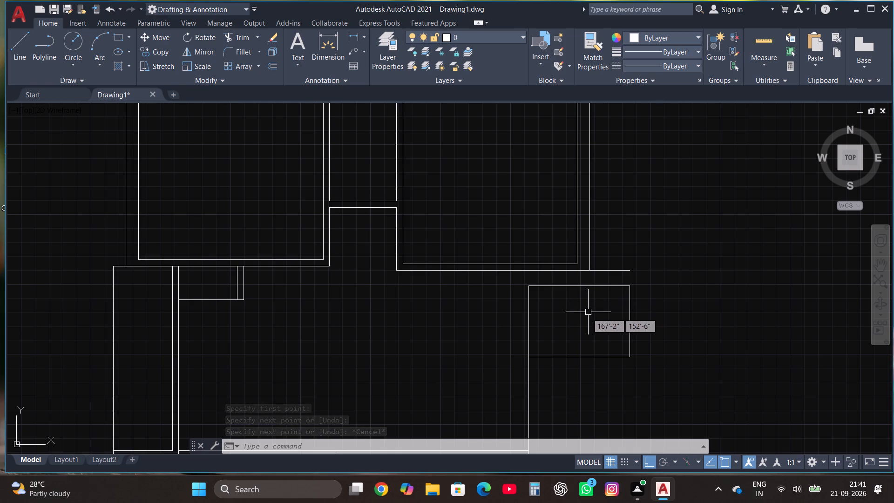
{"action": "scroll", "coordinate": [600, 331], "scroll_direction": "up", "scroll_amount": 1}
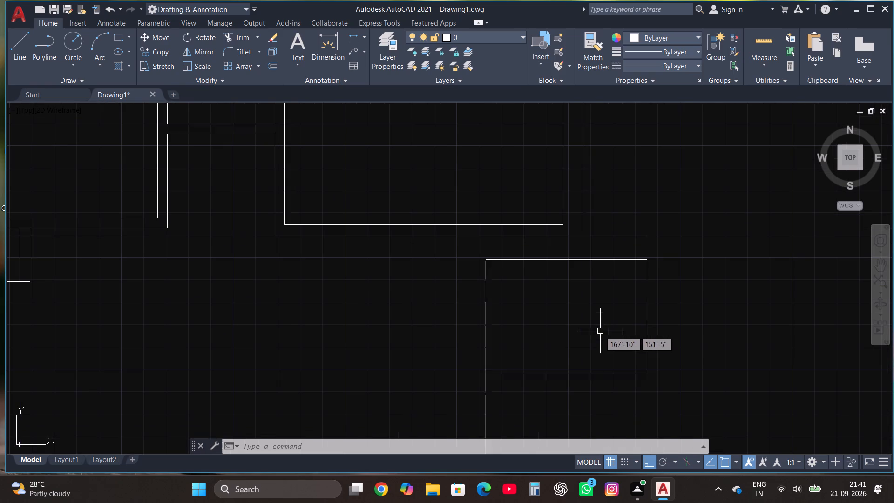
{"action": "left_click_drag", "start_coordinate": [499, 382], "coordinate": [498, 370]}
{"action": "left_click", "coordinate": [487, 319]}
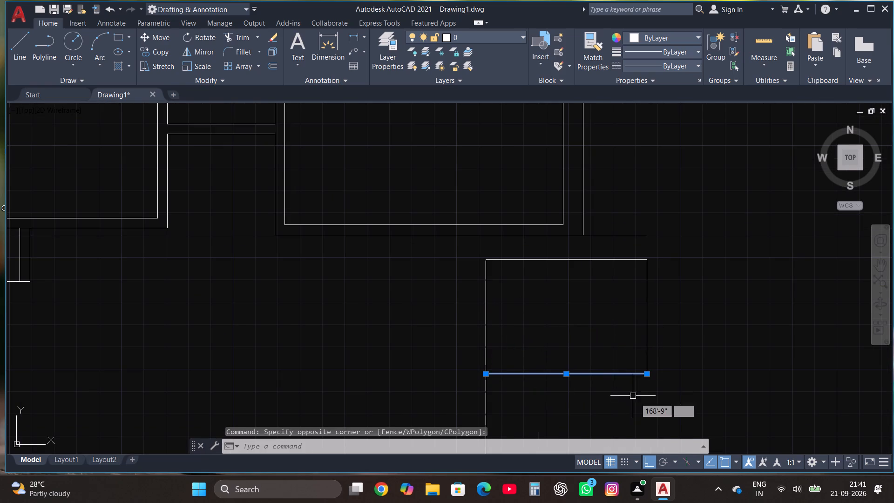
{"action": "left_click_drag", "start_coordinate": [637, 398], "coordinate": [638, 390]}
{"action": "left_click", "coordinate": [589, 288]}
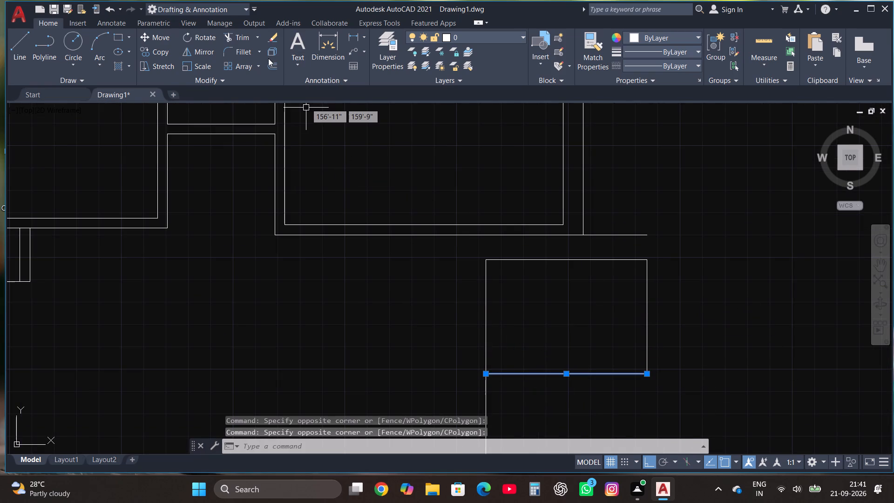
{"action": "left_click", "coordinate": [273, 65]}
{"action": "left_click", "coordinate": [588, 374]}
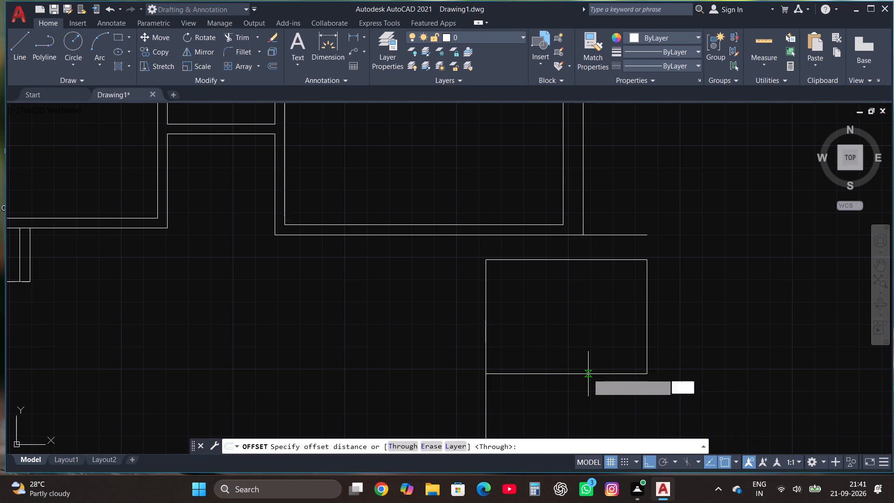
{"action": "left_click", "coordinate": [589, 382]}
{"action": "type", "text": "9\""}
{"action": "key", "text": "Return"}
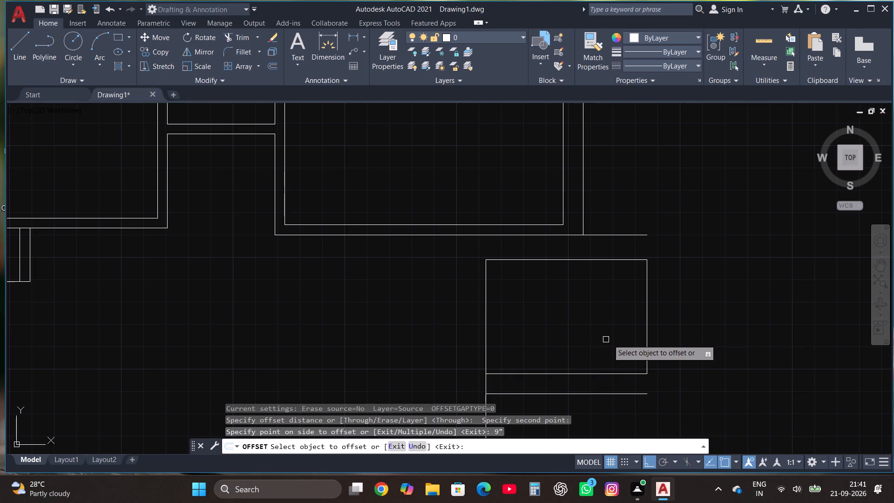
{"action": "left_click", "coordinate": [648, 344]}
{"action": "type", "text": "9\""}
{"action": "key", "text": "Return"}
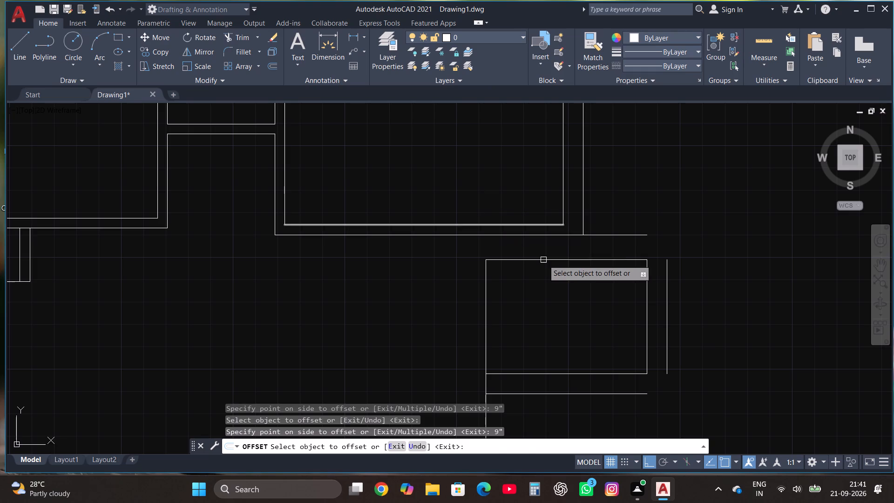
Offset the small room's top and left lines 9" outward to form the remaining outer wall faces.
{"action": "left_click", "coordinate": [545, 260]}
{"action": "type", "text": "9\""}
{"action": "key", "text": "Return"}
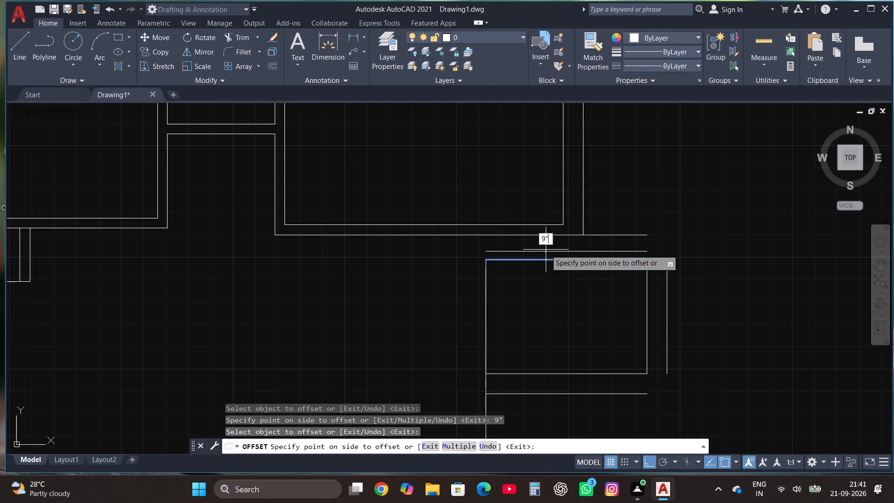
{"action": "left_click", "coordinate": [486, 297]}
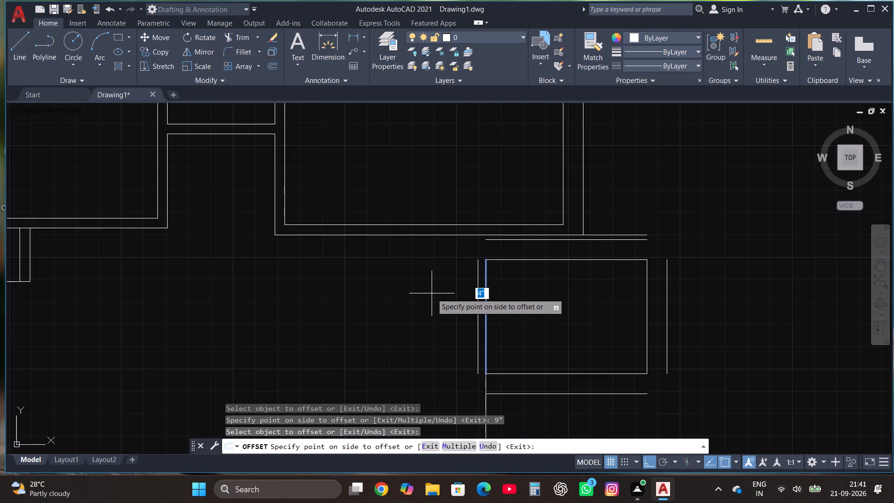
{"action": "key", "text": "9"}
{"action": "key", "text": "shift+quotedbl"}
{"action": "key", "text": "Return"}
{"action": "key", "text": "Escape"}
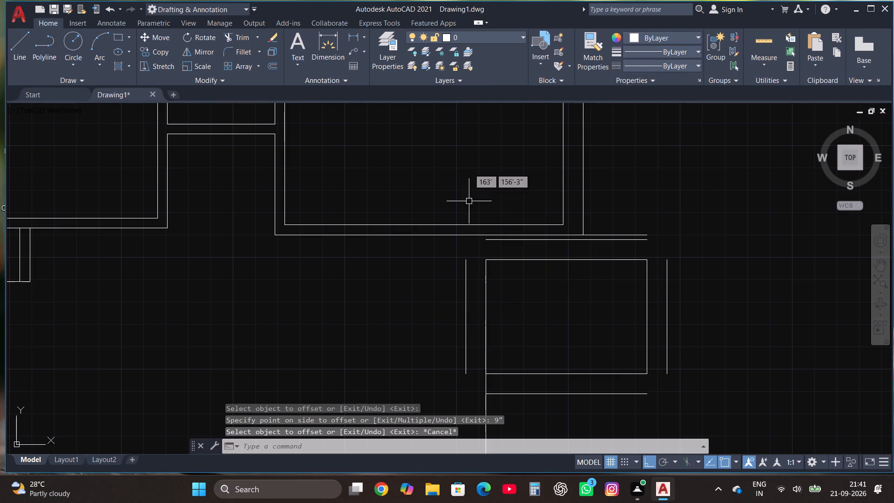
Fillet the small room's outer top wall line with the outer left and outer right lines into two closed corners.
{"action": "left_click", "coordinate": [248, 48]}
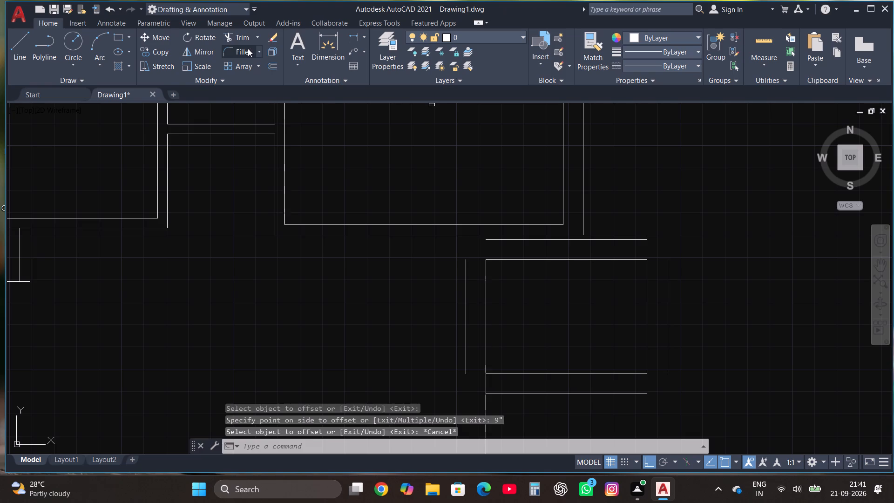
{"action": "left_click", "coordinate": [466, 302]}
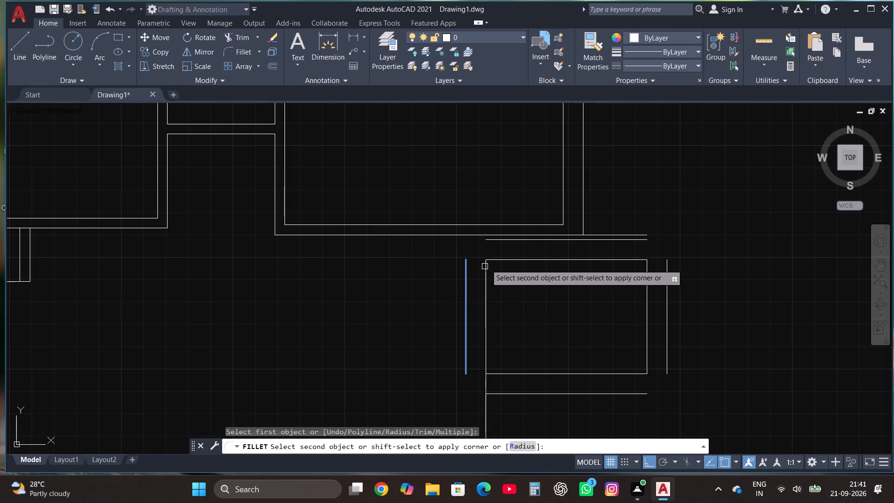
{"action": "left_click", "coordinate": [504, 241]}
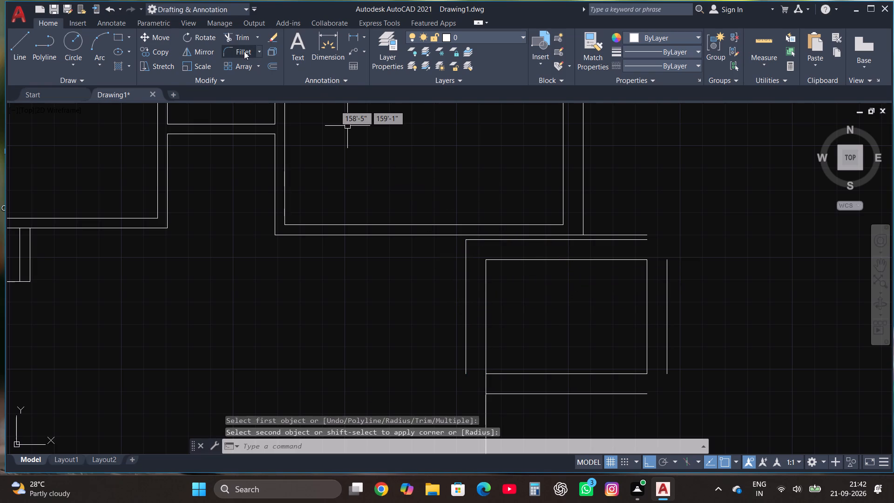
{"action": "left_click", "coordinate": [244, 51]}
{"action": "left_click", "coordinate": [635, 238]}
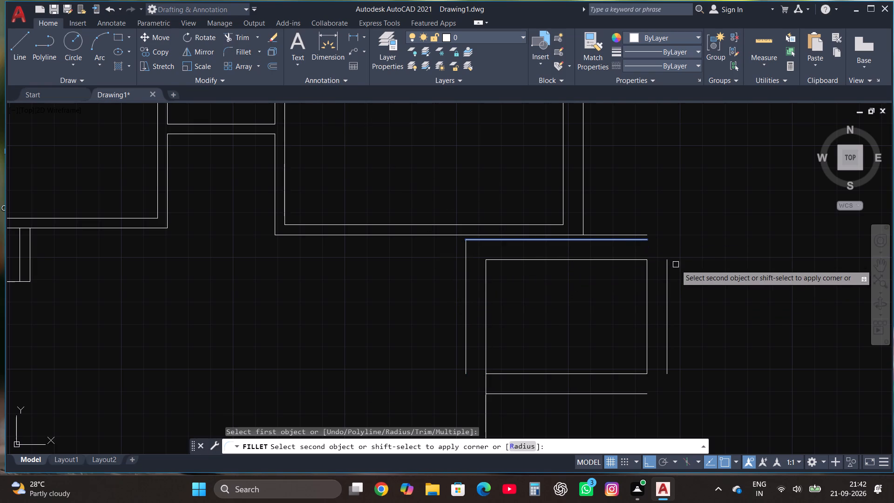
{"action": "left_click", "coordinate": [664, 270]}
{"action": "left_click", "coordinate": [670, 274]}
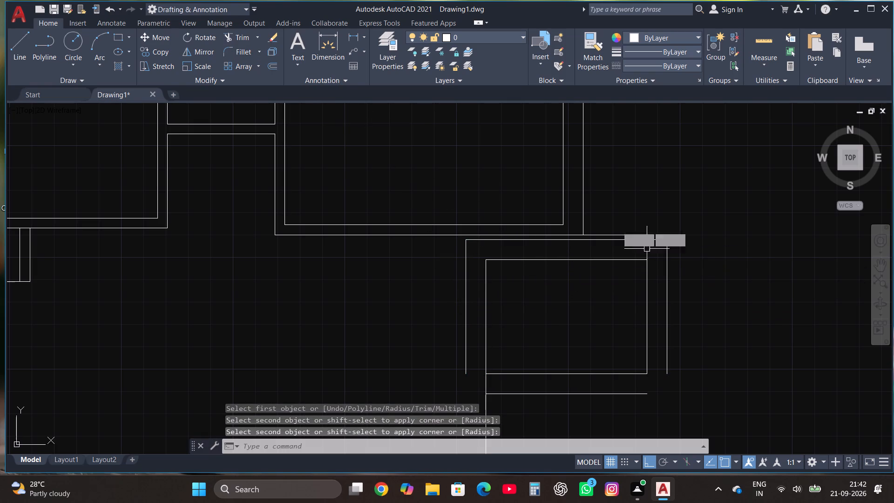
Fillet the small room's outer bottom wall line with the outer left and outer right lines into two closed corners.
{"action": "left_click", "coordinate": [245, 51]}
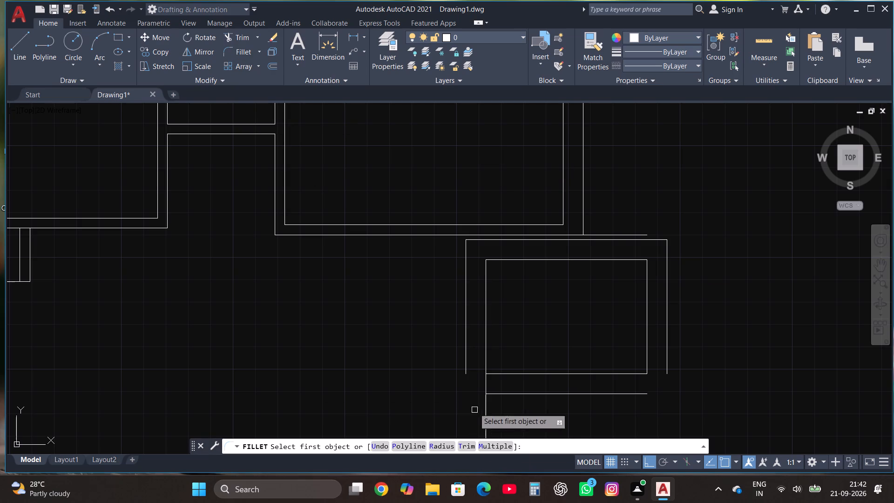
{"action": "left_click", "coordinate": [464, 353]}
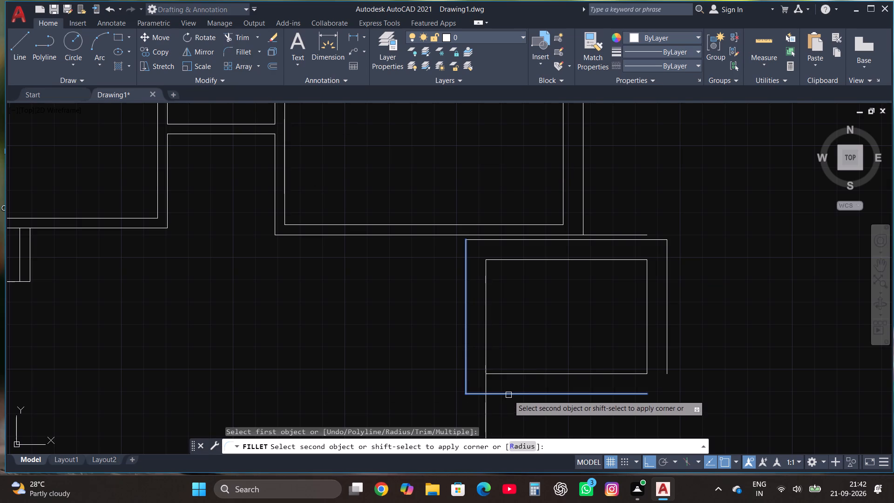
{"action": "left_click", "coordinate": [508, 395]}
{"action": "left_click", "coordinate": [236, 52]}
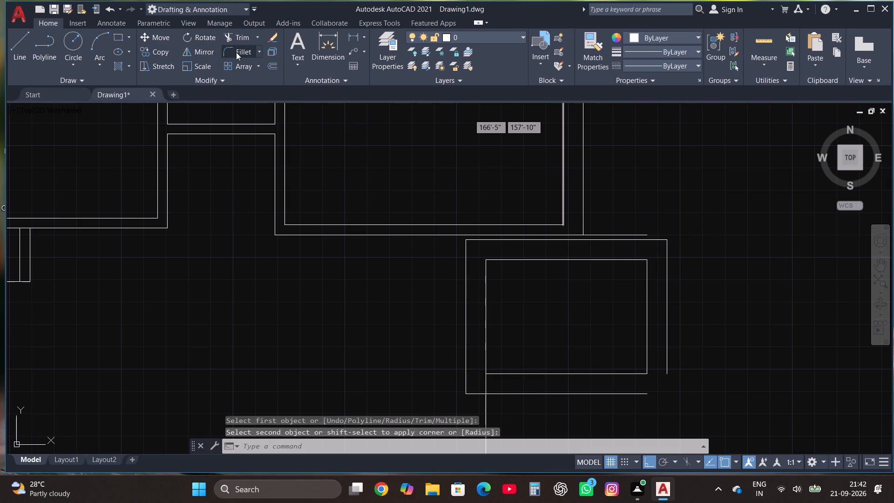
{"action": "left_click", "coordinate": [667, 340]}
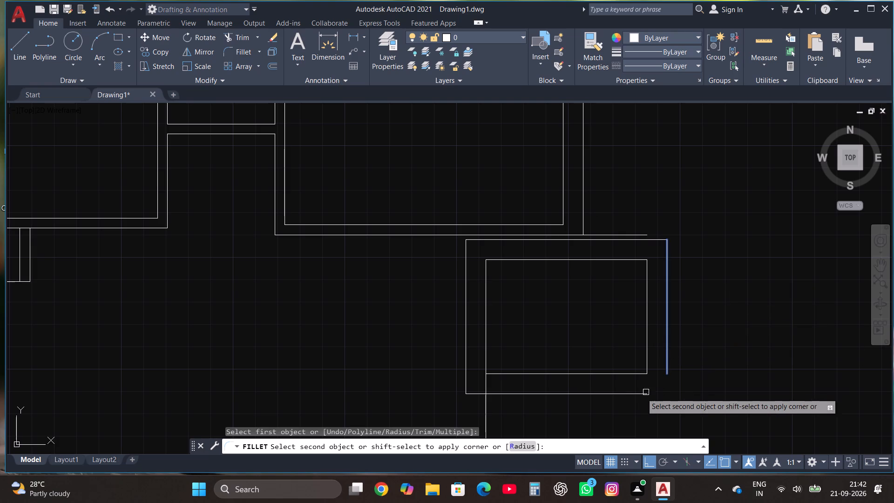
{"action": "left_click", "coordinate": [628, 391]}
{"action": "left_click", "coordinate": [629, 393]}
{"action": "scroll", "coordinate": [633, 340], "scroll_direction": "down", "scroll_amount": 2}
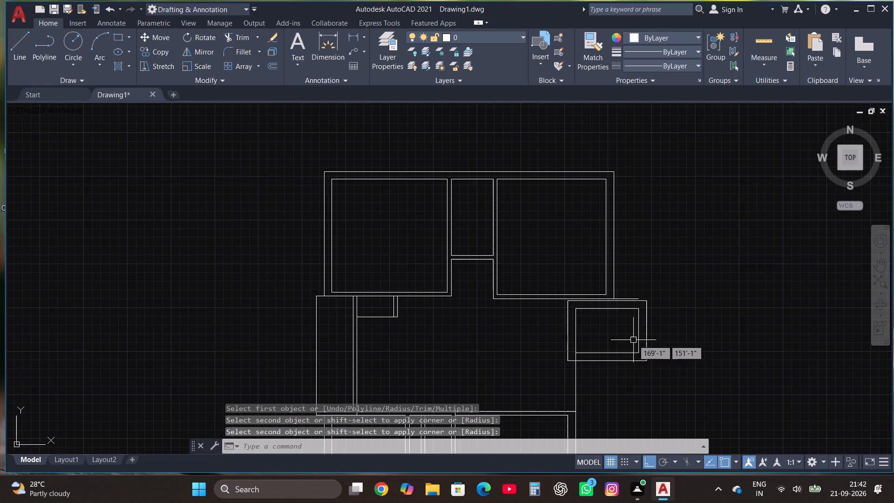
{"action": "key", "text": "Escape"}
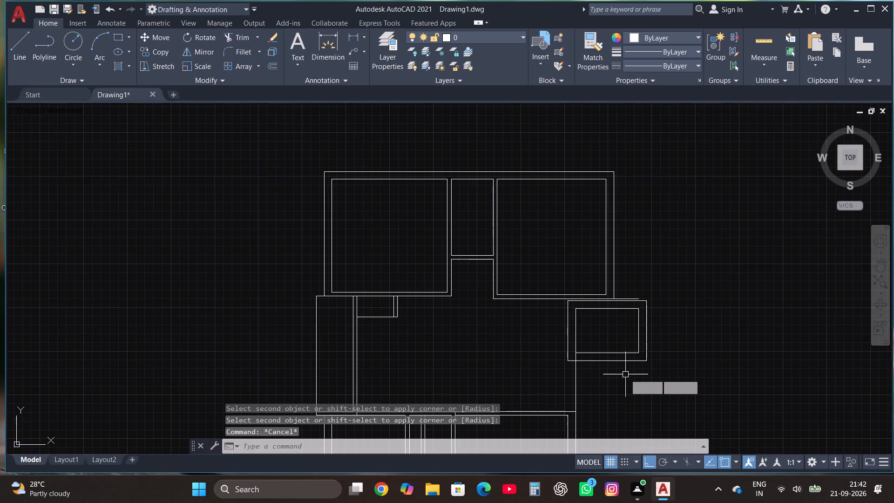
Trim the piece of the vertical wall line that crosses the small room's bottom wall thickness.
{"action": "scroll", "coordinate": [598, 359], "scroll_direction": "up", "scroll_amount": 1}
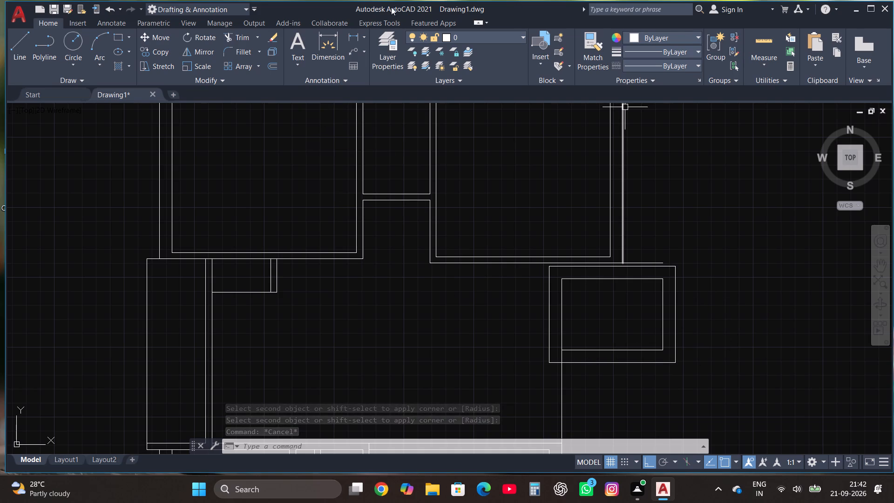
{"action": "left_click", "coordinate": [235, 39]}
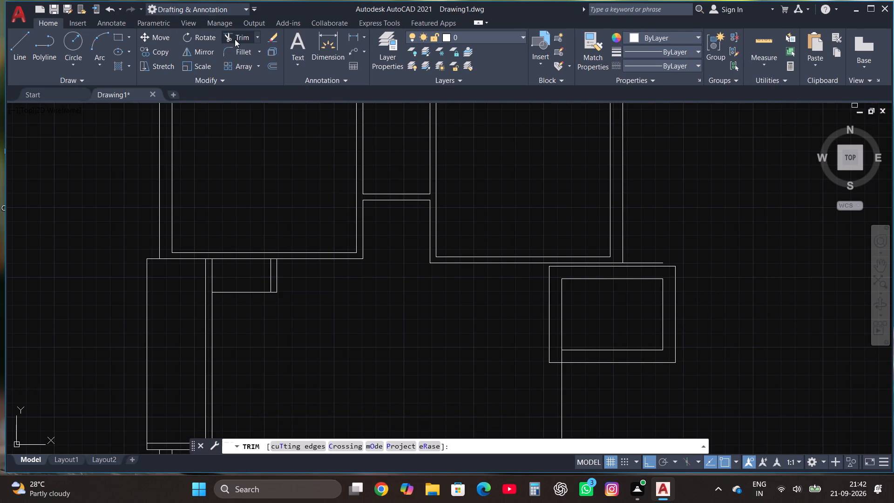
{"action": "left_click", "coordinate": [562, 357]}
{"action": "key", "text": "Escape"}
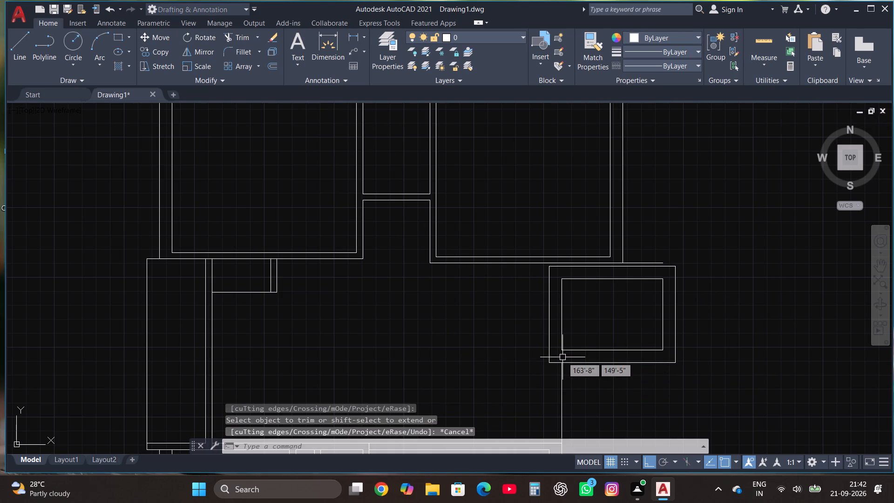
Move the small room's inner and outer wall lines a short distance straight down, away from the upper right room.
{"action": "left_click", "coordinate": [514, 392]}
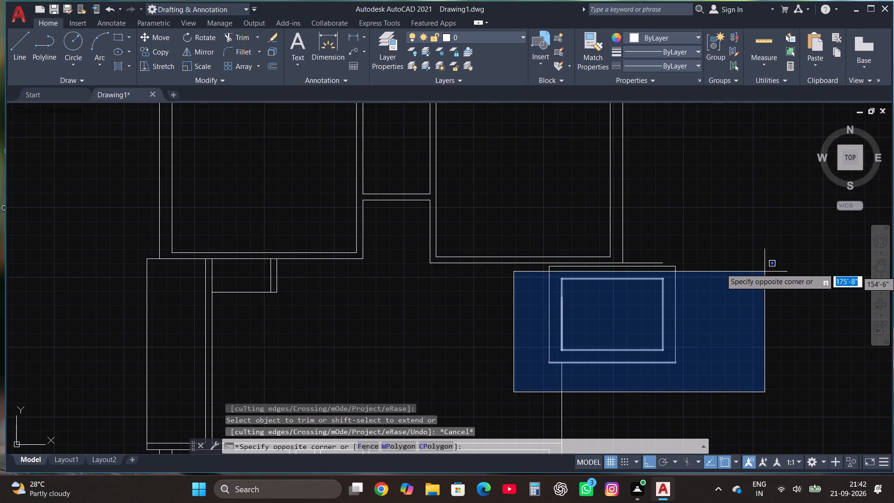
{"action": "left_click", "coordinate": [759, 265]}
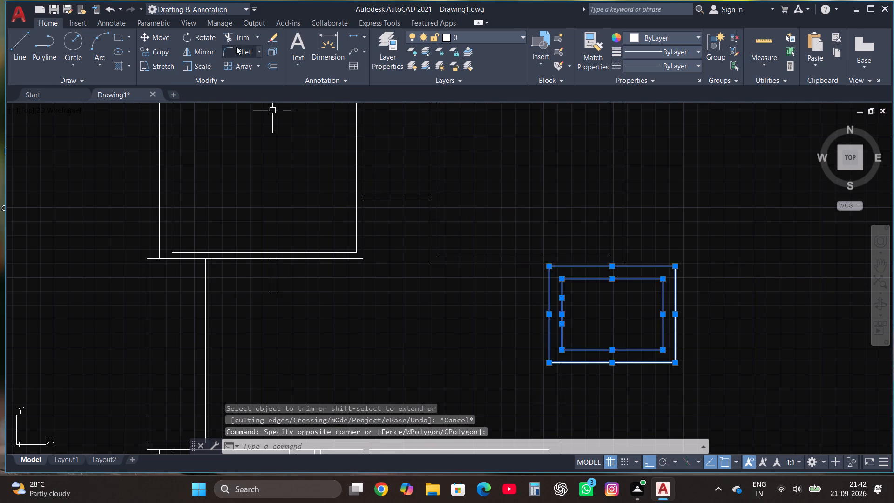
{"action": "left_click", "coordinate": [156, 40]}
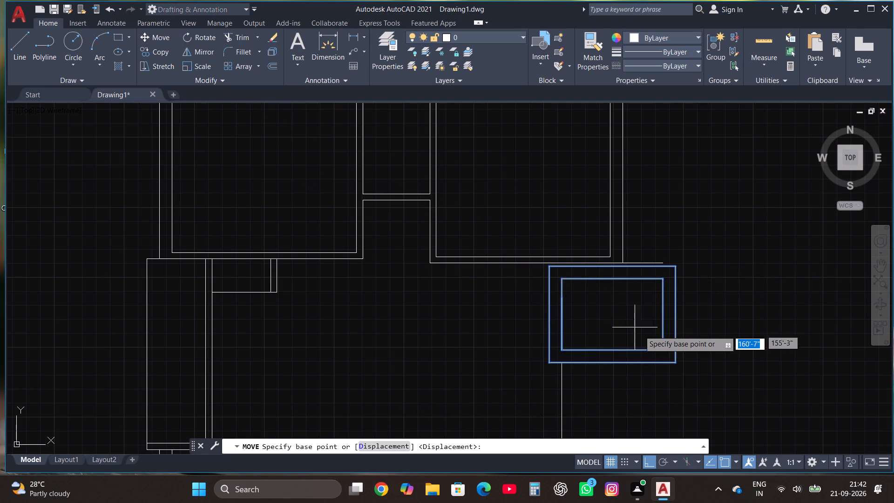
{"action": "left_click", "coordinate": [627, 333]}
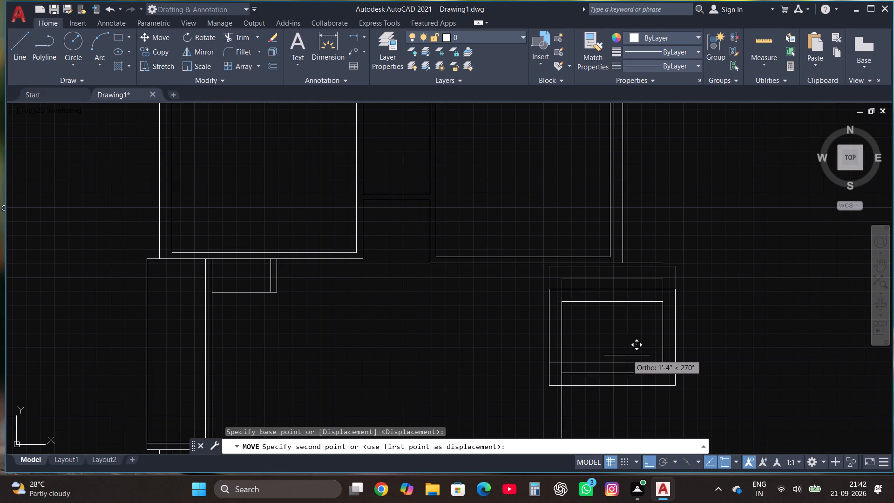
{"action": "left_click", "coordinate": [627, 350]}
{"action": "scroll", "coordinate": [632, 315], "scroll_direction": "down", "scroll_amount": 2}
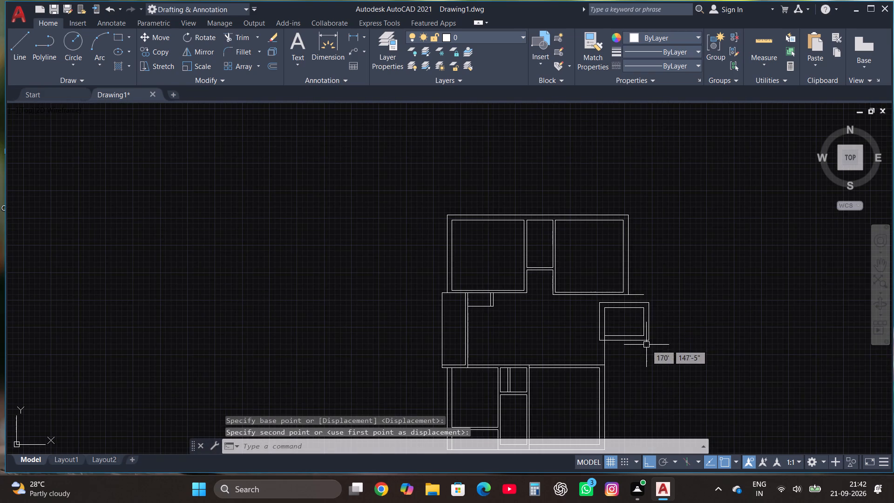
{"action": "scroll", "coordinate": [640, 358], "scroll_direction": "up", "scroll_amount": 1}
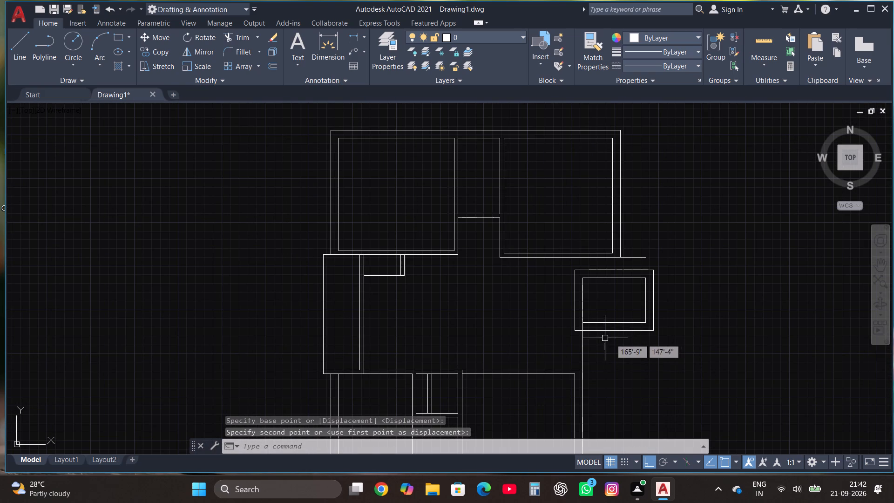
Draw a vertical line from the small room's outer bottom-left corner down to the lower right room's inner top-right corner.
{"action": "left_click", "coordinate": [19, 39]}
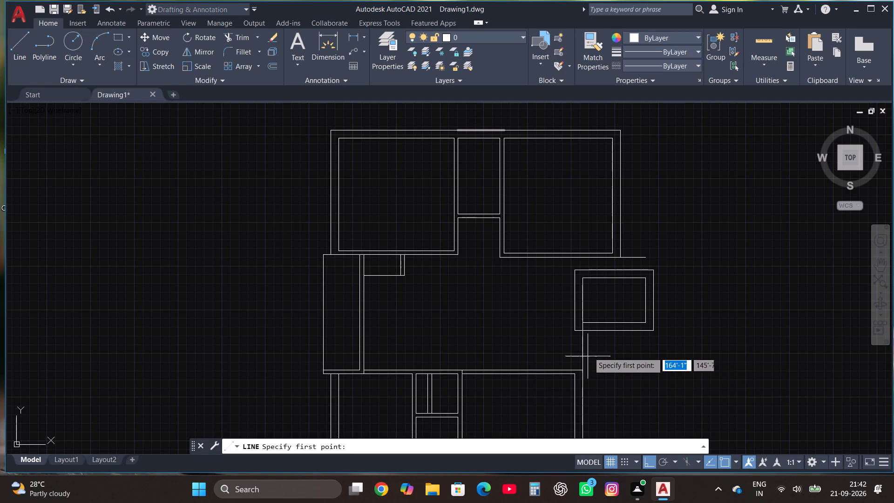
{"action": "left_click", "coordinate": [575, 331]}
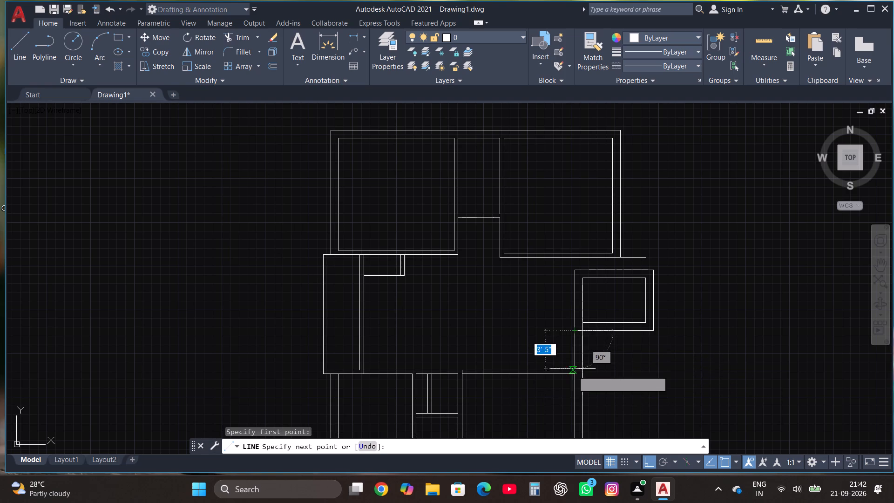
{"action": "scroll", "coordinate": [581, 382], "scroll_direction": "up", "scroll_amount": 2}
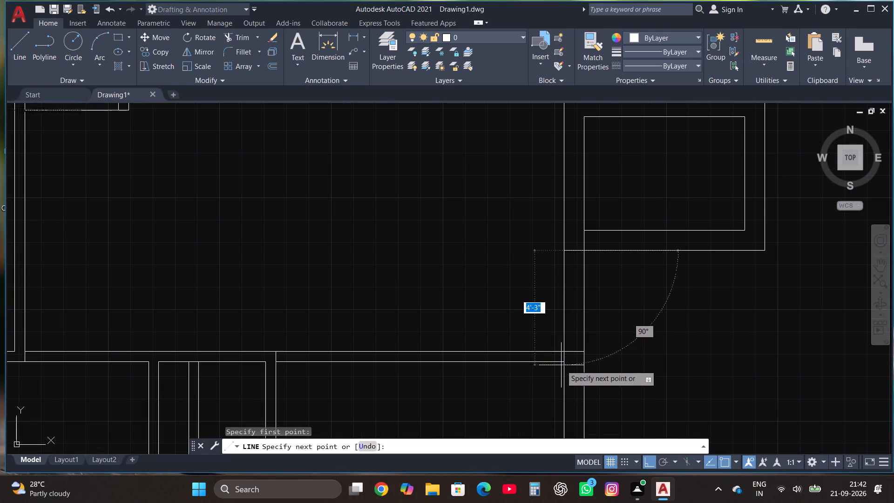
{"action": "left_click", "coordinate": [563, 363]}
{"action": "key", "text": "Escape"}
{"action": "scroll", "coordinate": [564, 375], "scroll_direction": "down", "scroll_amount": 1}
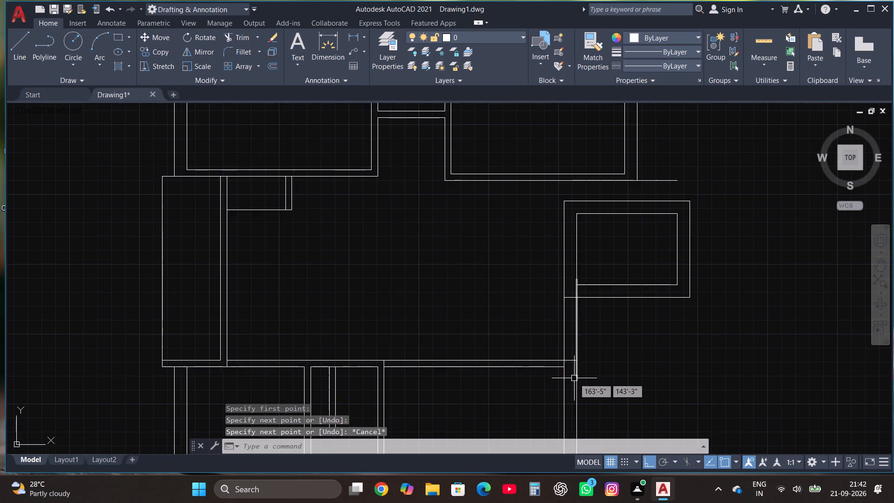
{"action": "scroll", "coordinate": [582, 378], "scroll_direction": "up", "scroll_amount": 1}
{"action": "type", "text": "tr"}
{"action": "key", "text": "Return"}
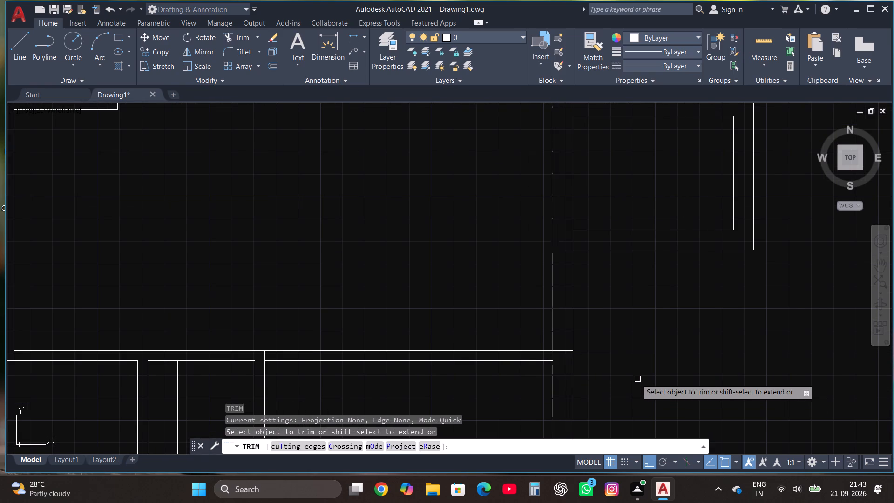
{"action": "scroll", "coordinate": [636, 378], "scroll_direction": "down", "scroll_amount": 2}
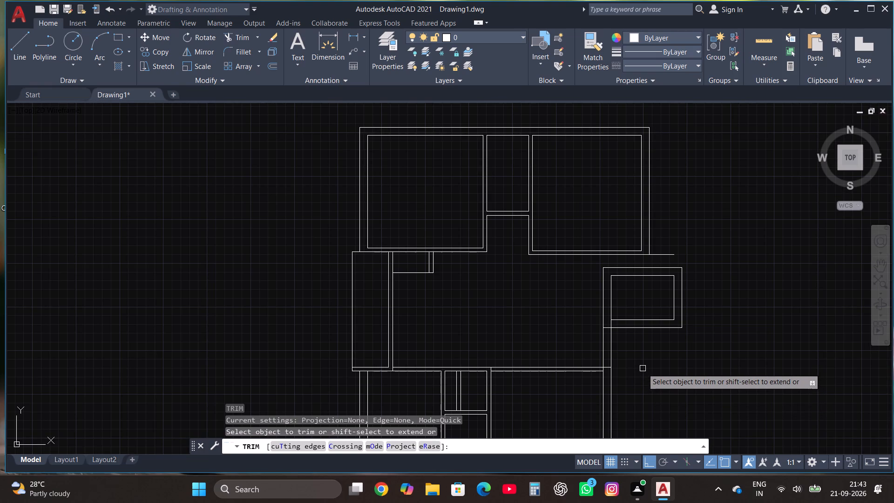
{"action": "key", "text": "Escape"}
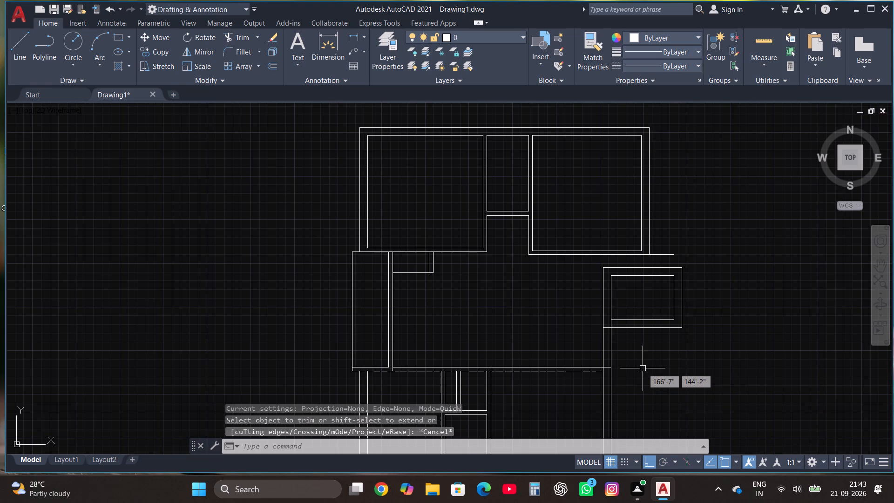
Trim the short horizontal stub between the two vertical wall lines above the lower right room.
{"action": "scroll", "coordinate": [643, 368], "scroll_direction": "down", "scroll_amount": 2}
{"action": "scroll", "coordinate": [655, 370], "scroll_direction": "up", "scroll_amount": 3}
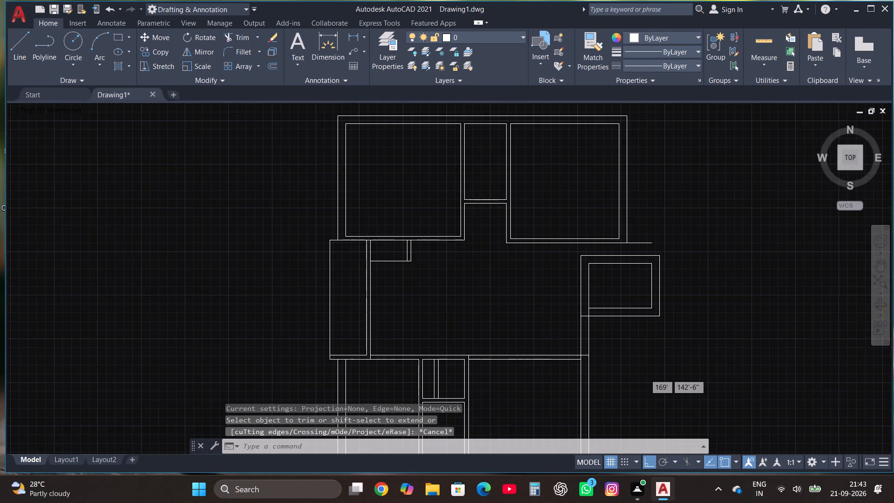
{"action": "type", "text": "tr"}
{"action": "key", "text": "Return"}
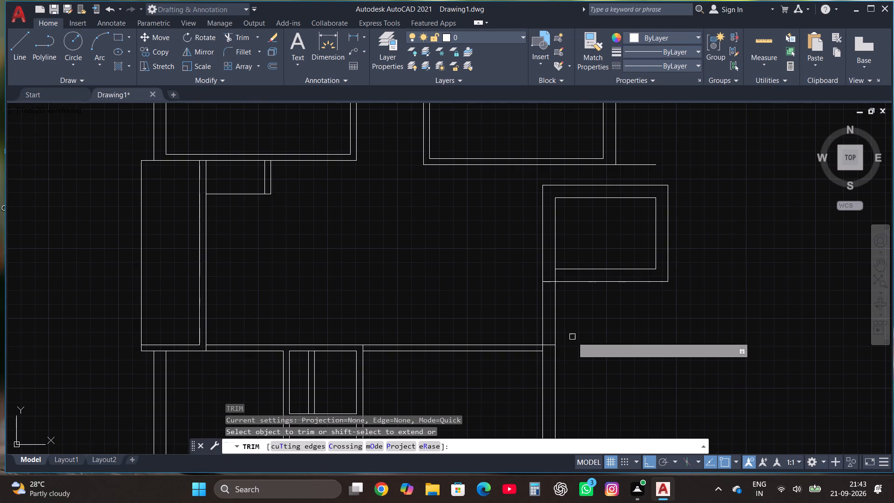
{"action": "left_click", "coordinate": [549, 349]}
{"action": "left_click", "coordinate": [551, 341]}
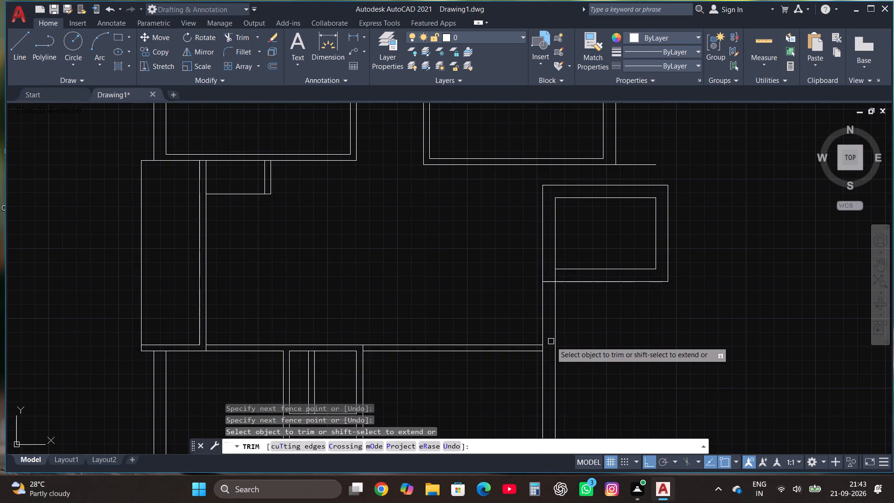
{"action": "key", "text": "Escape"}
Copy the whole floor plan to the right, from its outer top-left corner to its outer top-right corner.
{"action": "scroll", "coordinate": [530, 380], "scroll_direction": "down", "scroll_amount": 2}
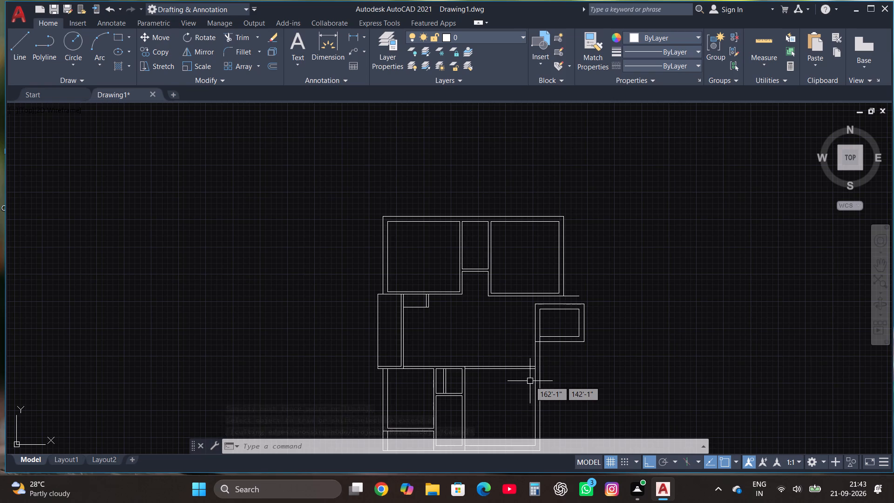
{"action": "scroll", "coordinate": [590, 284], "scroll_direction": "down", "scroll_amount": 2}
{"action": "scroll", "coordinate": [550, 360], "scroll_direction": "up", "scroll_amount": 2}
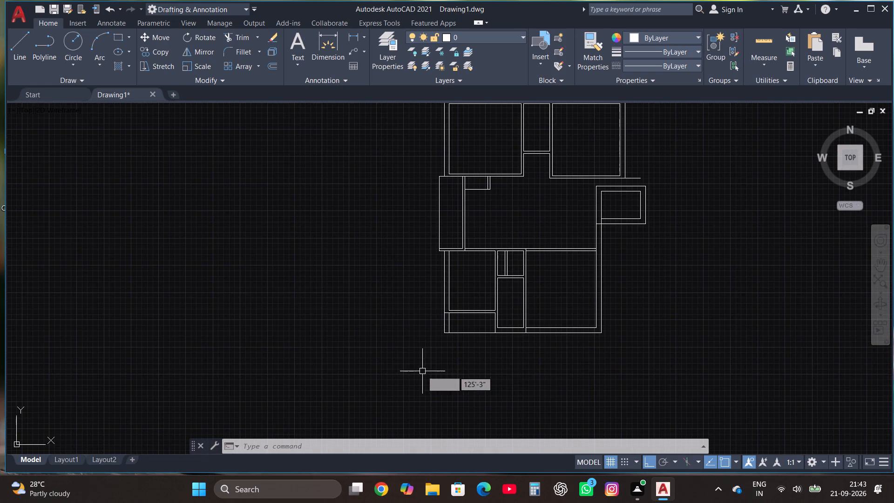
{"action": "left_click", "coordinate": [422, 371]}
{"action": "scroll", "coordinate": [423, 365], "scroll_direction": "down", "scroll_amount": 2}
{"action": "left_click", "coordinate": [540, 251]}
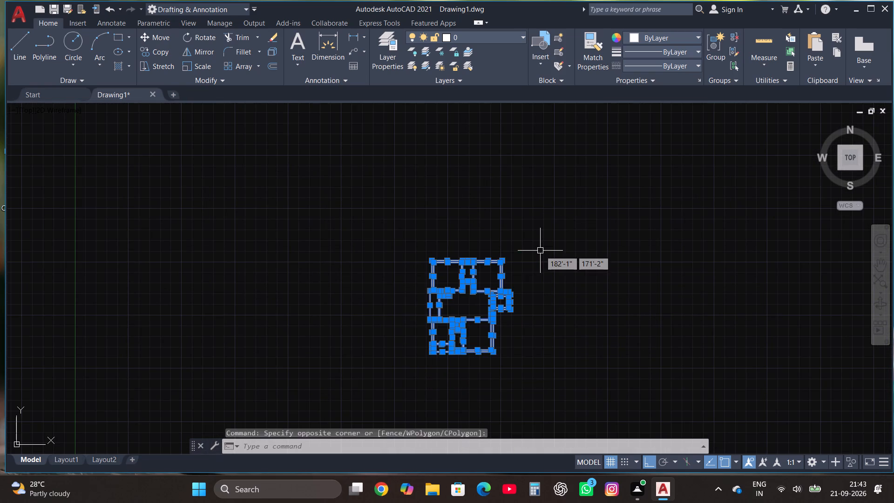
{"action": "left_click", "coordinate": [161, 50]}
{"action": "scroll", "coordinate": [438, 260], "scroll_direction": "up", "scroll_amount": 1}
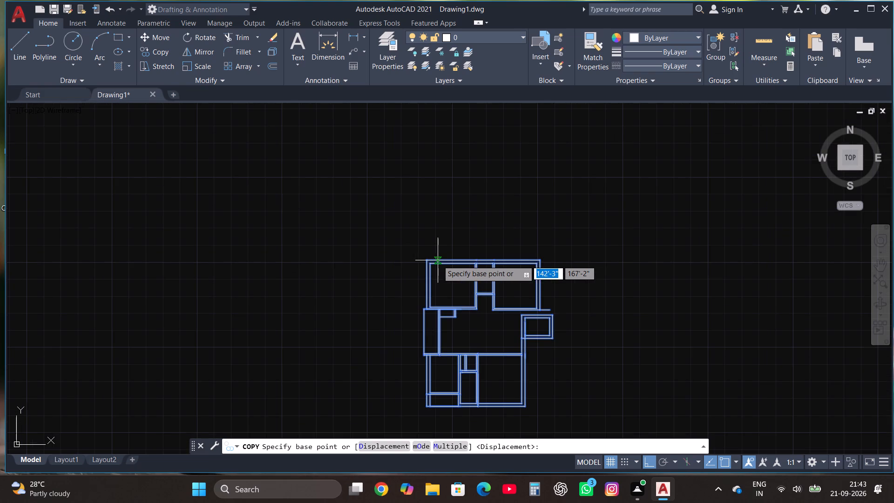
{"action": "left_click", "coordinate": [427, 261]}
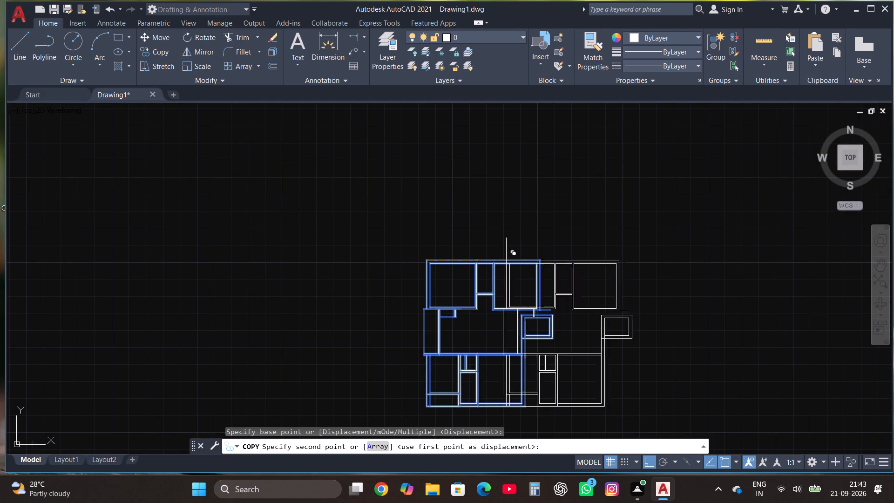
{"action": "scroll", "coordinate": [535, 261], "scroll_direction": "up", "scroll_amount": 4}
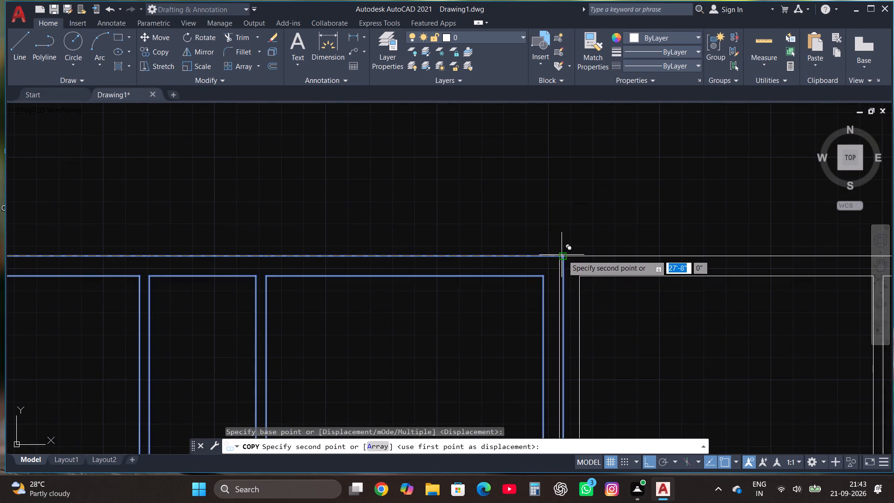
{"action": "left_click", "coordinate": [562, 255]}
{"action": "scroll", "coordinate": [508, 227], "scroll_direction": "down", "scroll_amount": 5}
{"action": "key", "text": "Escape"}
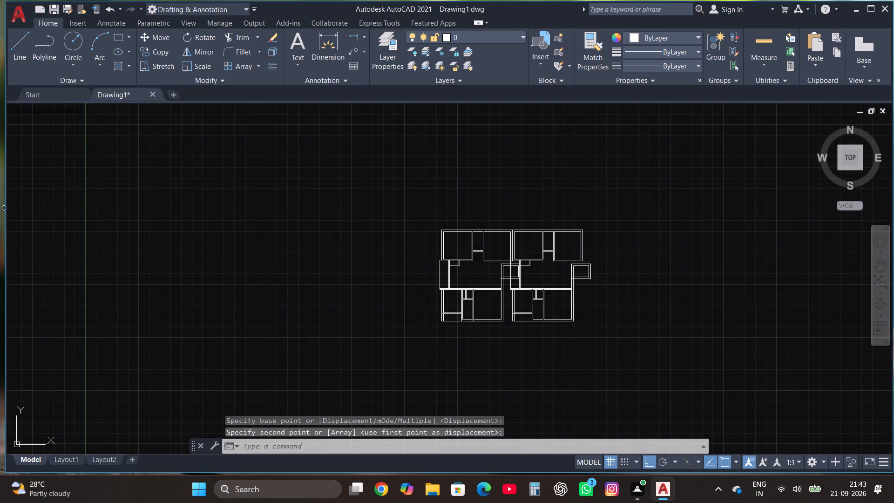
Erase the inner and outer right and bottom wall lines of the copied plan's small room.
{"action": "scroll", "coordinate": [593, 273], "scroll_direction": "up", "scroll_amount": 1}
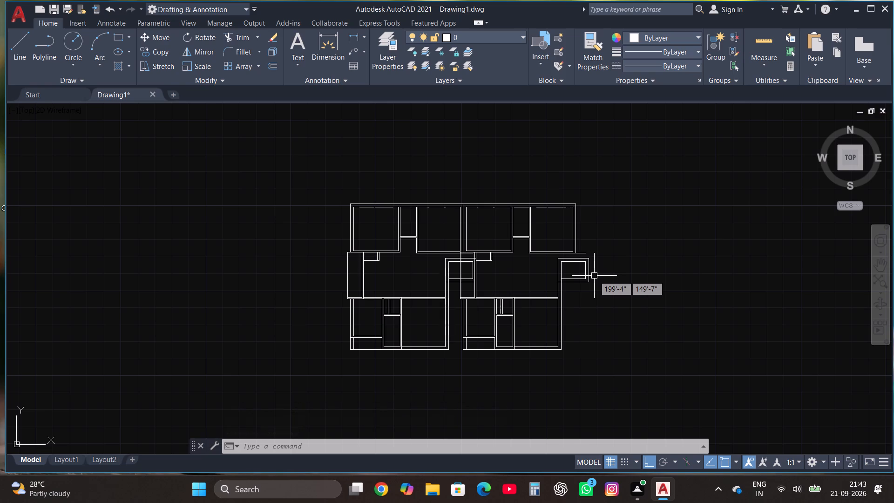
{"action": "scroll", "coordinate": [586, 291], "scroll_direction": "up", "scroll_amount": 1}
{"action": "left_click_drag", "start_coordinate": [615, 294], "coordinate": [610, 291]}
{"action": "left_click", "coordinate": [577, 253]}
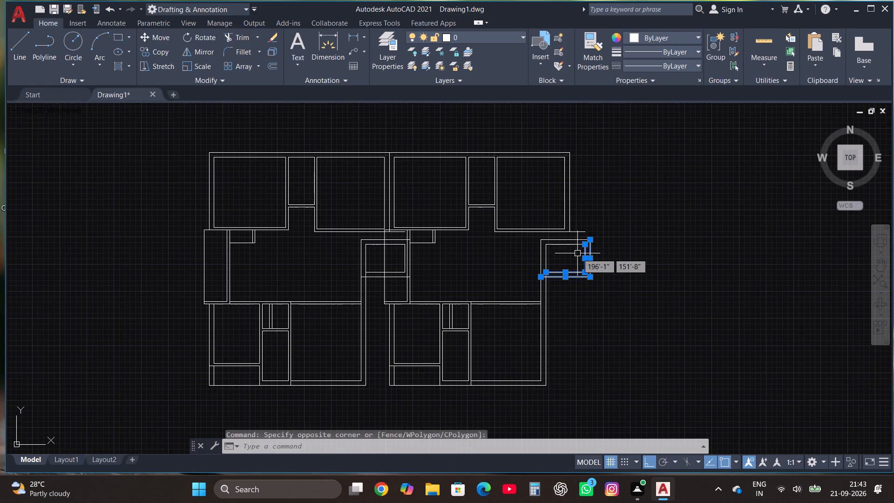
{"action": "key", "text": "Delete"}
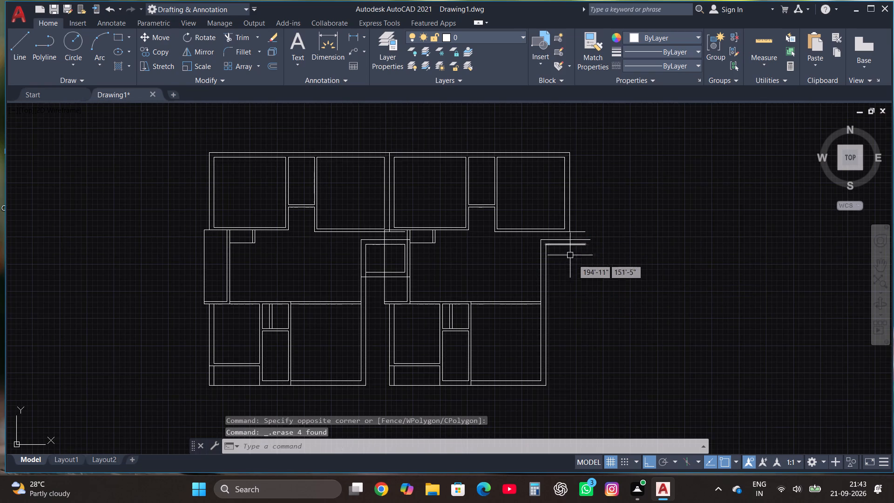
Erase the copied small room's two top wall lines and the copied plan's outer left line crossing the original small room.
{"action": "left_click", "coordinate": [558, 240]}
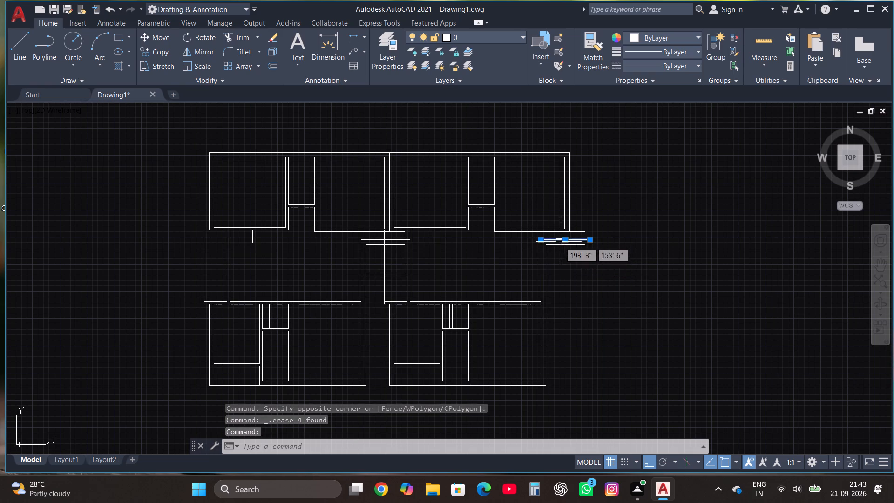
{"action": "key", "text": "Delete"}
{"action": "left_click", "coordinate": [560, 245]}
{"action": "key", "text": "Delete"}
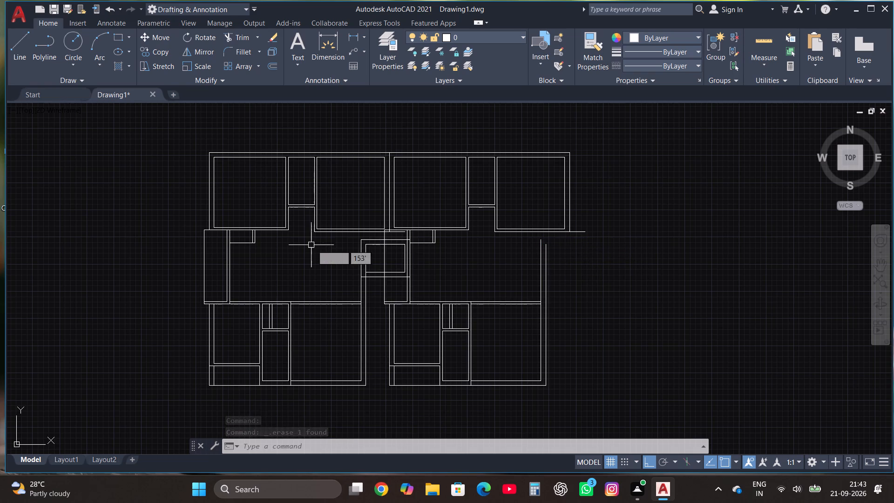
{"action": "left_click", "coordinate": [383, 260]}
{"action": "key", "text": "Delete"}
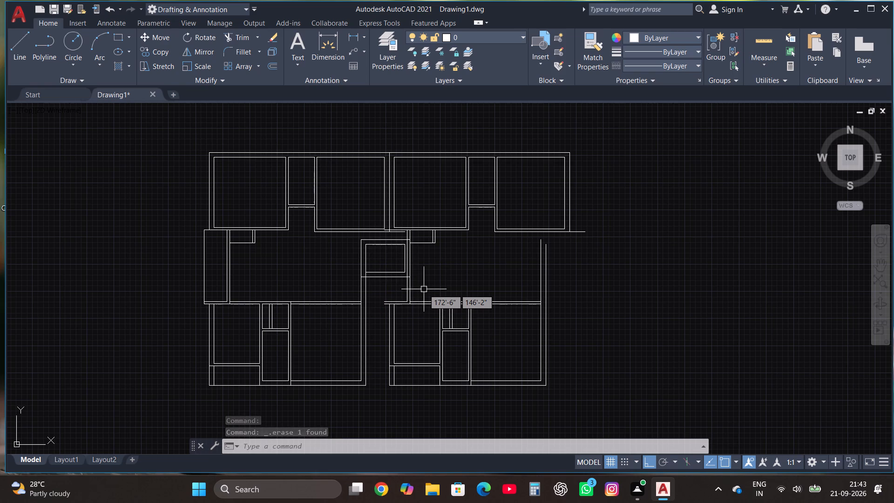
Undo the recent wall-line erasures and the copy of the floor plan, leaving only the original plan.
{"action": "scroll", "coordinate": [442, 258], "scroll_direction": "up", "scroll_amount": 2}
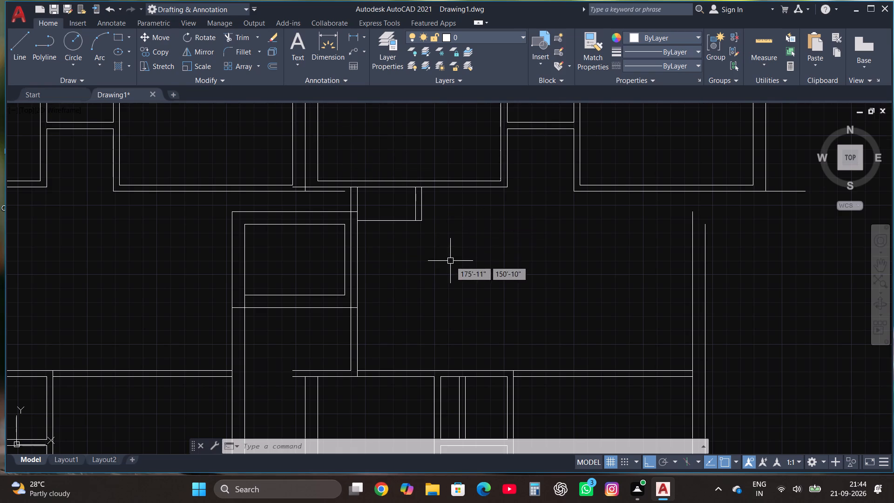
{"action": "scroll", "coordinate": [450, 261], "scroll_direction": "down", "scroll_amount": 1}
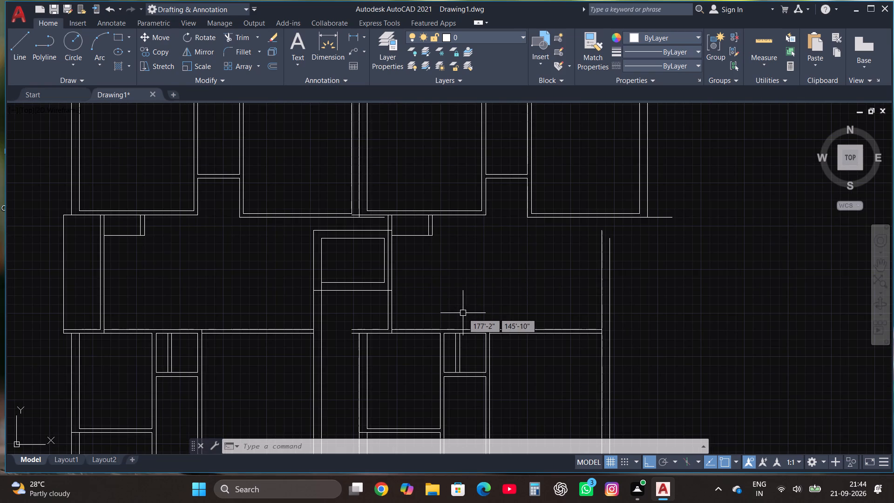
{"action": "scroll", "coordinate": [463, 313], "scroll_direction": "down", "scroll_amount": 1}
{"action": "key", "text": "ctrl+z"}
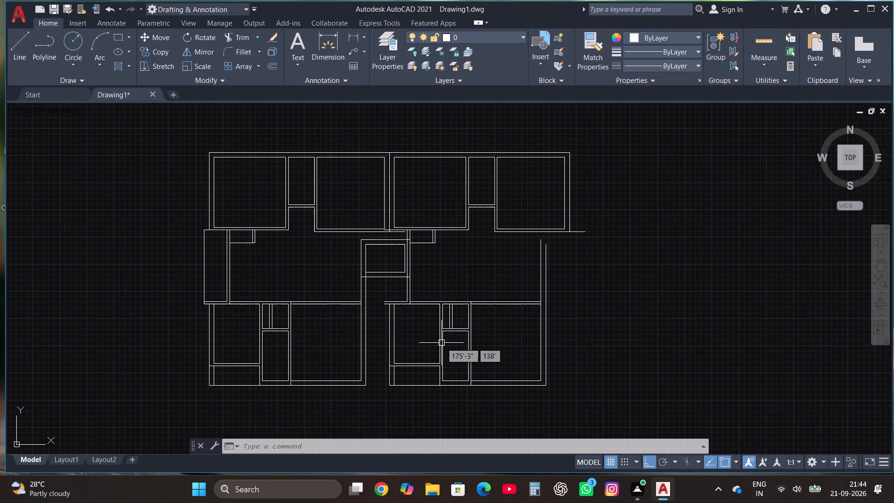
{"action": "key", "text": "ctrl+z"}
{"action": "key", "text": "z"}
{"action": "key", "text": "ctrl+z"}
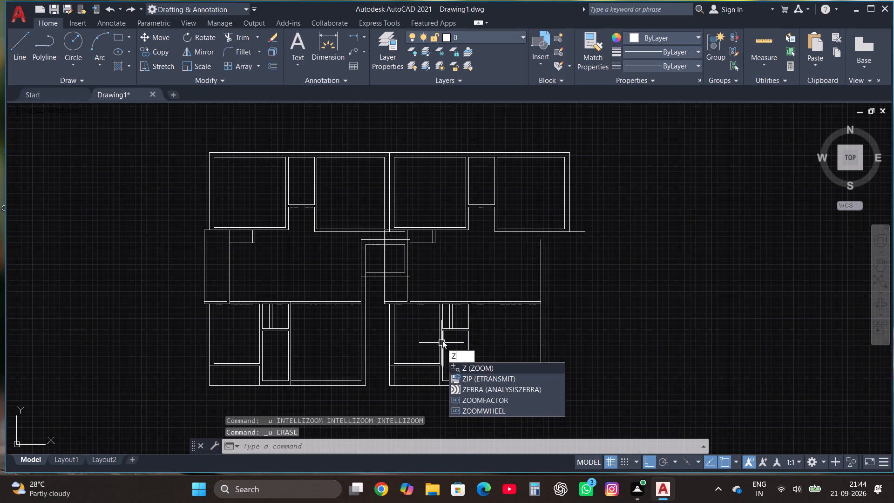
{"action": "key", "text": "ctrl+z"}
{"action": "key", "text": "Escape"}
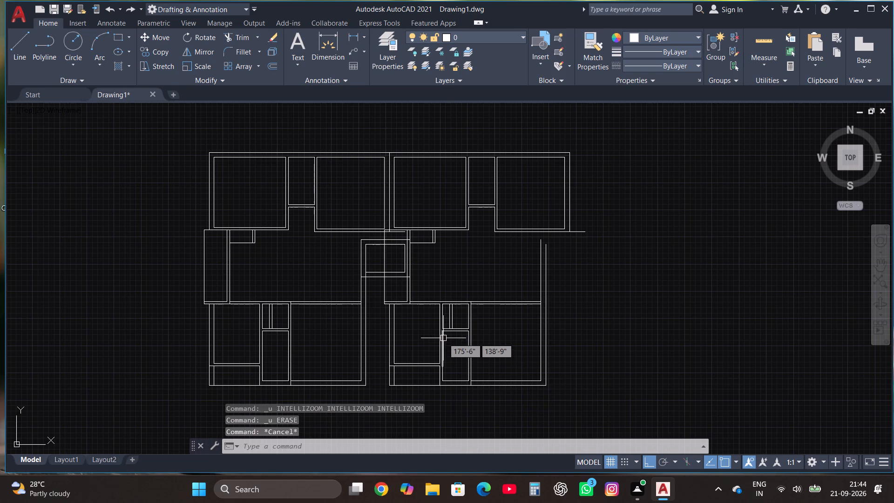
{"action": "key", "text": "ctrl+z"}
{"action": "key", "text": "ctrl+z"}
{"action": "key", "text": "ctrl+z"}
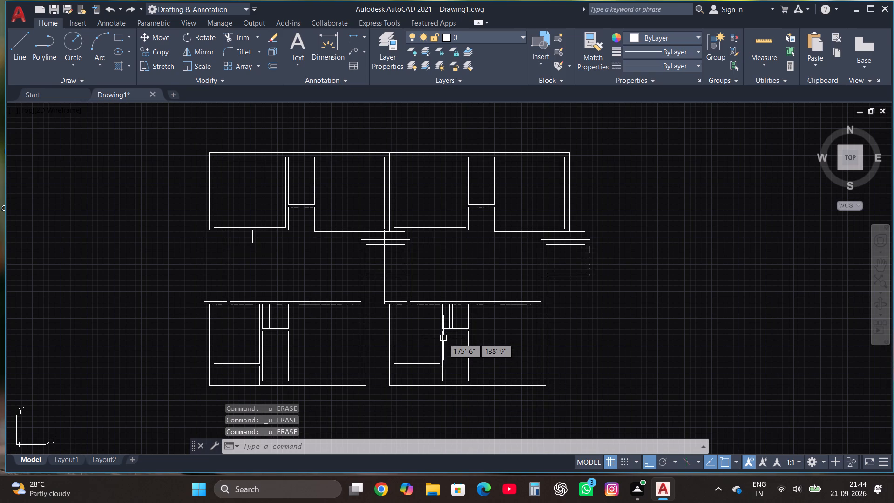
{"action": "key", "text": "ctrl+z"}
{"action": "key", "text": "ctrl+z"}
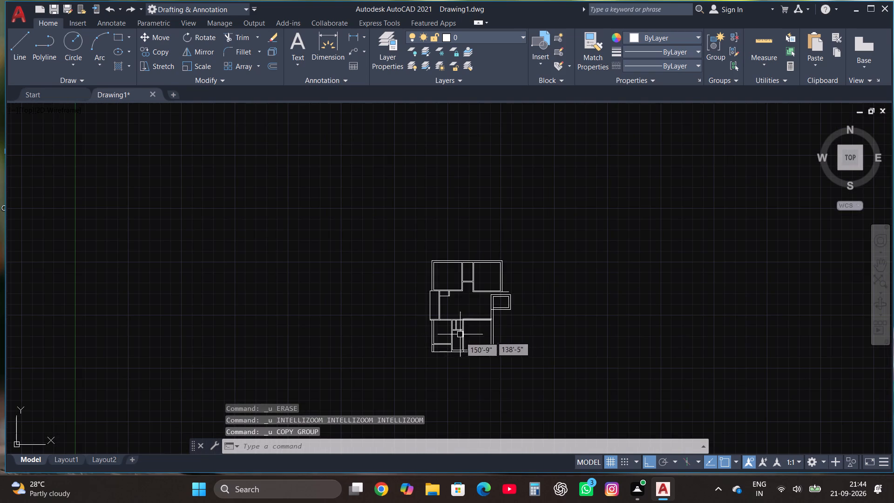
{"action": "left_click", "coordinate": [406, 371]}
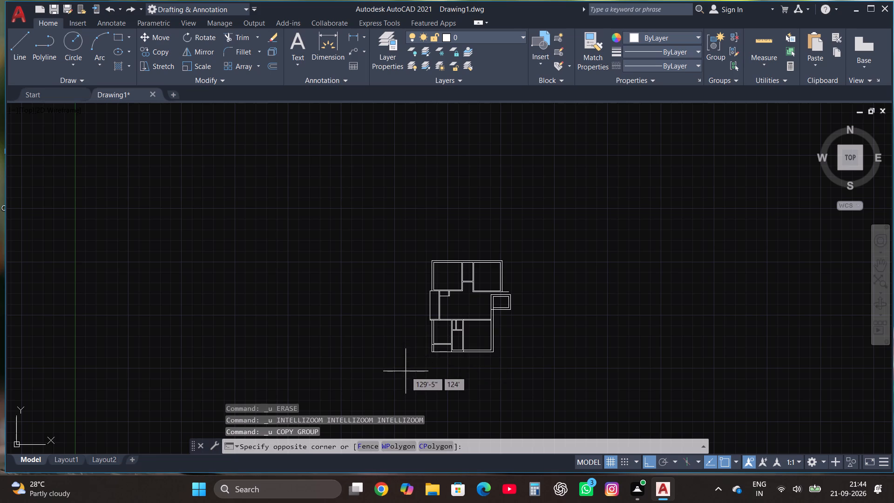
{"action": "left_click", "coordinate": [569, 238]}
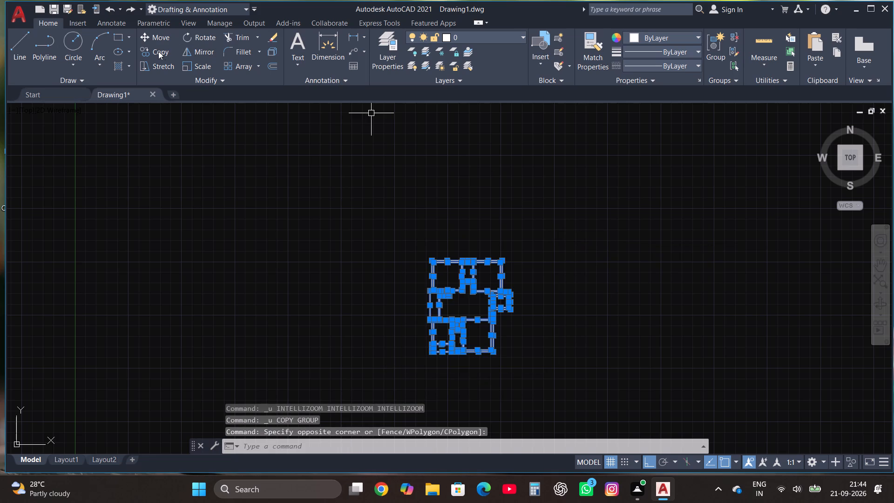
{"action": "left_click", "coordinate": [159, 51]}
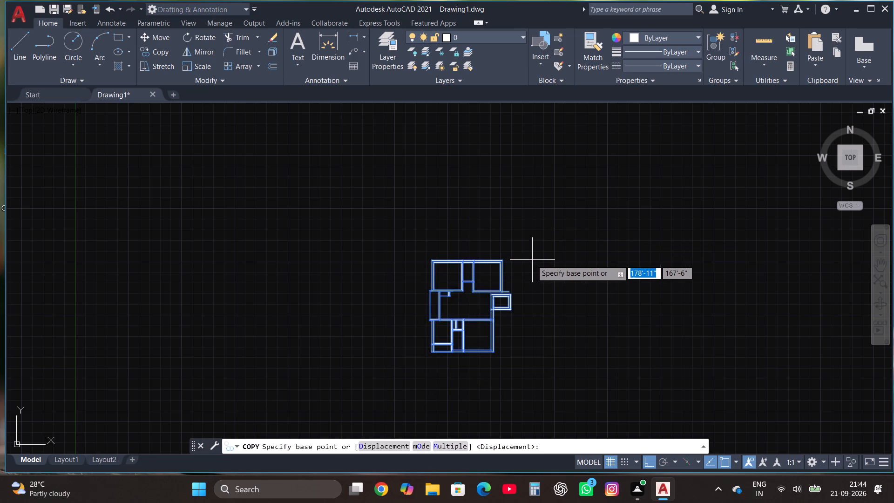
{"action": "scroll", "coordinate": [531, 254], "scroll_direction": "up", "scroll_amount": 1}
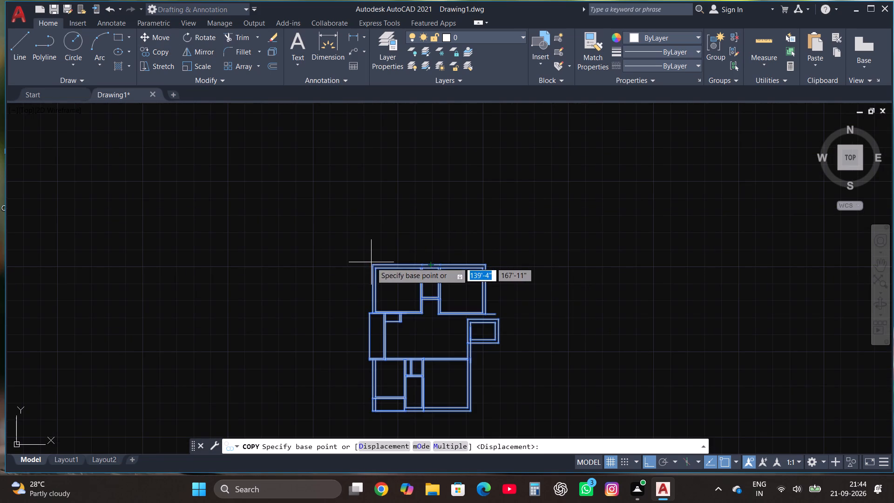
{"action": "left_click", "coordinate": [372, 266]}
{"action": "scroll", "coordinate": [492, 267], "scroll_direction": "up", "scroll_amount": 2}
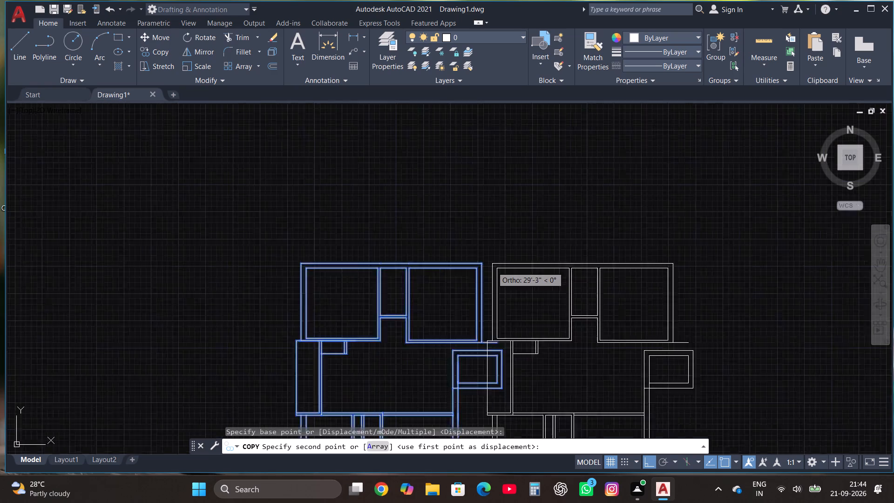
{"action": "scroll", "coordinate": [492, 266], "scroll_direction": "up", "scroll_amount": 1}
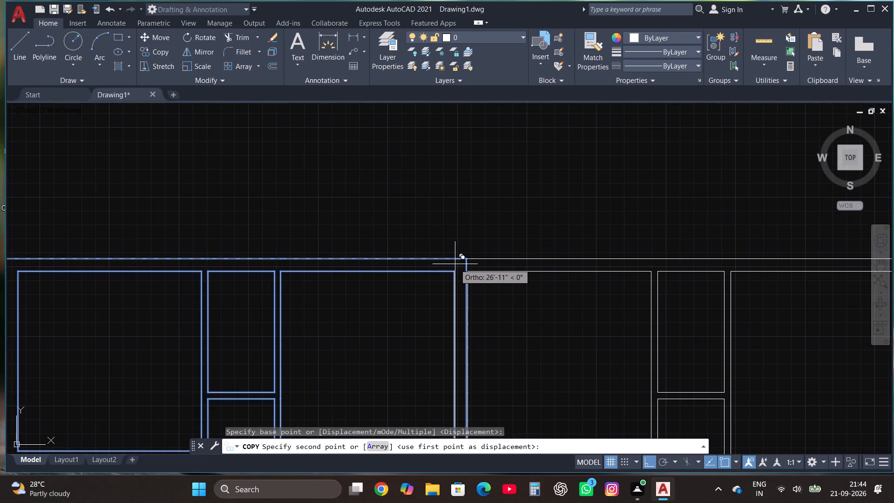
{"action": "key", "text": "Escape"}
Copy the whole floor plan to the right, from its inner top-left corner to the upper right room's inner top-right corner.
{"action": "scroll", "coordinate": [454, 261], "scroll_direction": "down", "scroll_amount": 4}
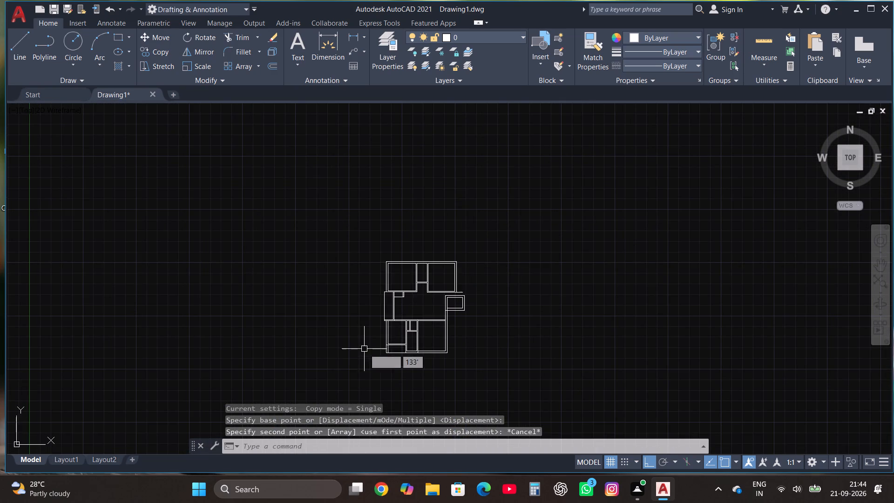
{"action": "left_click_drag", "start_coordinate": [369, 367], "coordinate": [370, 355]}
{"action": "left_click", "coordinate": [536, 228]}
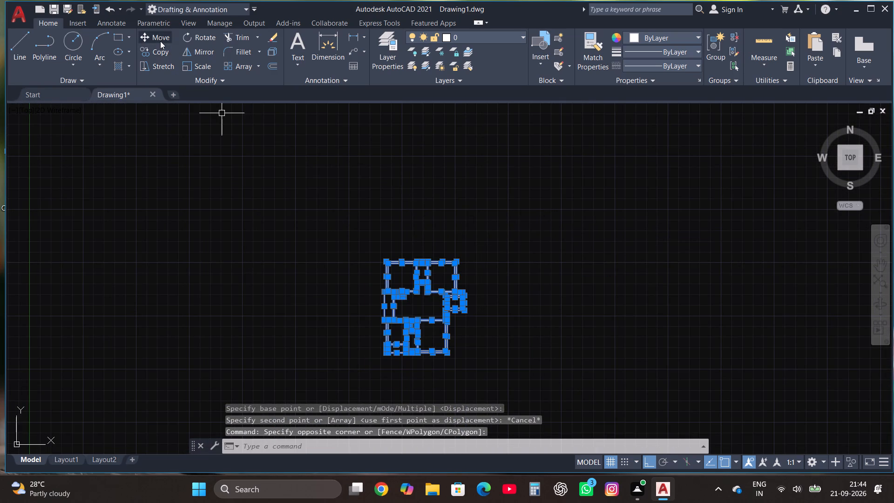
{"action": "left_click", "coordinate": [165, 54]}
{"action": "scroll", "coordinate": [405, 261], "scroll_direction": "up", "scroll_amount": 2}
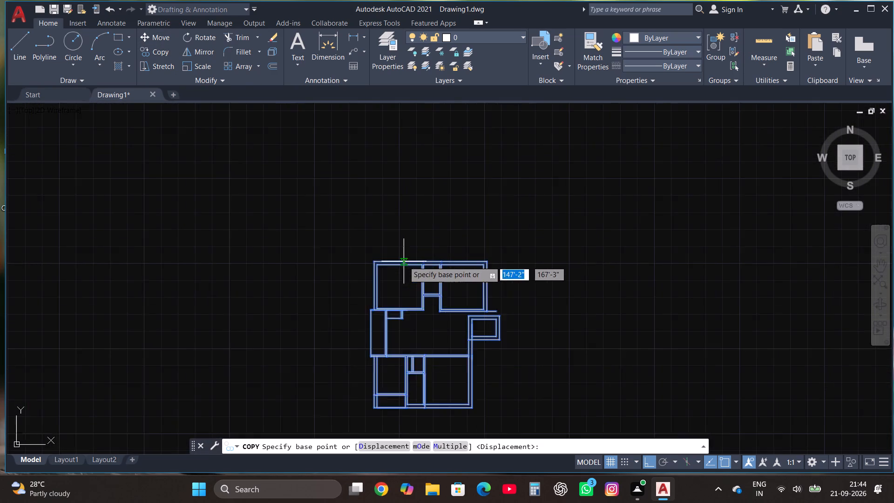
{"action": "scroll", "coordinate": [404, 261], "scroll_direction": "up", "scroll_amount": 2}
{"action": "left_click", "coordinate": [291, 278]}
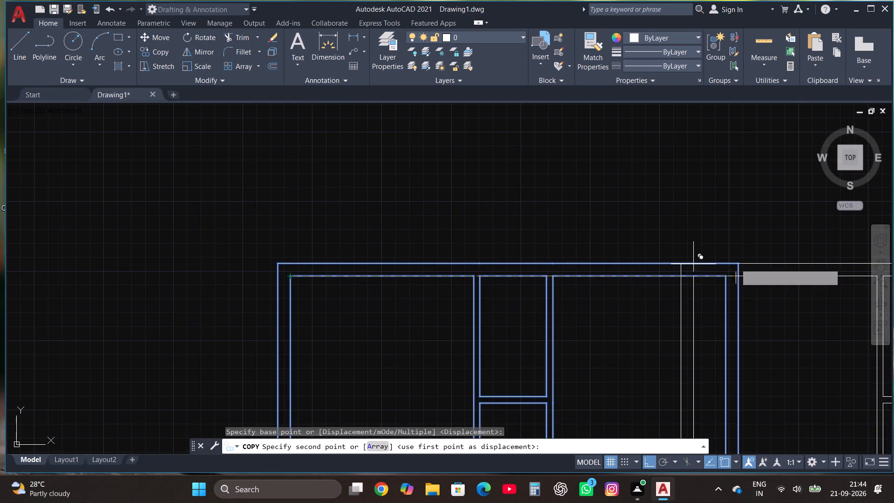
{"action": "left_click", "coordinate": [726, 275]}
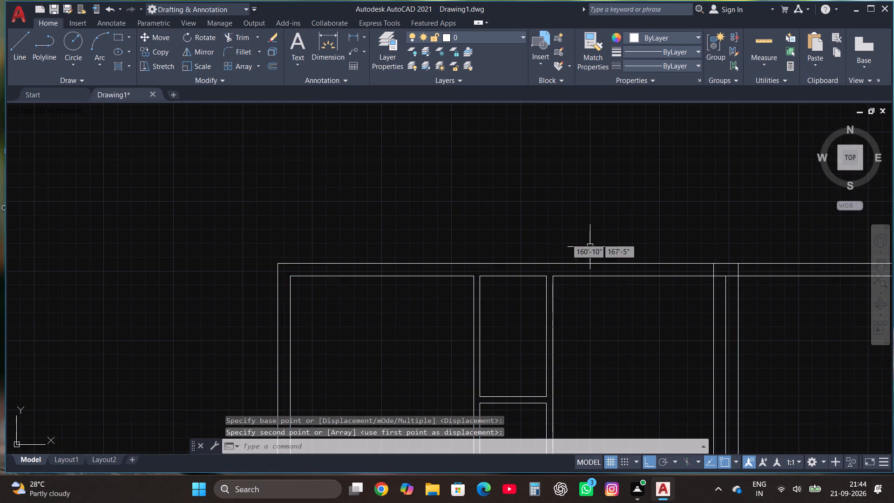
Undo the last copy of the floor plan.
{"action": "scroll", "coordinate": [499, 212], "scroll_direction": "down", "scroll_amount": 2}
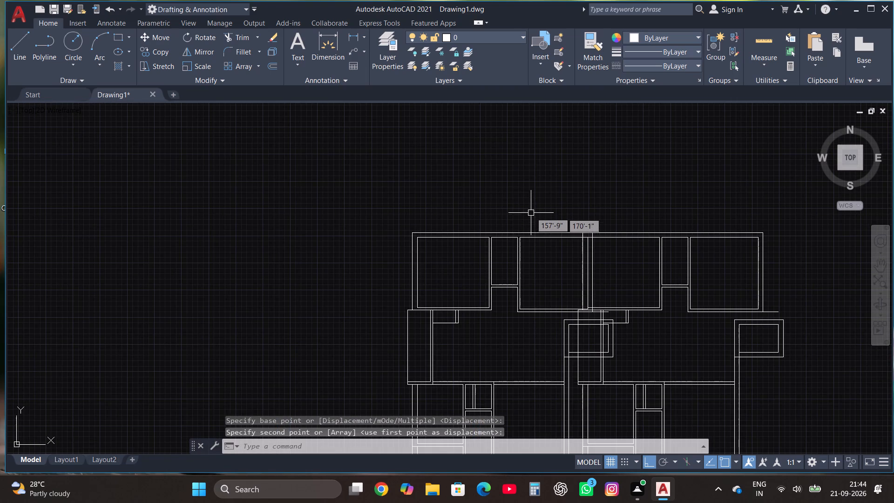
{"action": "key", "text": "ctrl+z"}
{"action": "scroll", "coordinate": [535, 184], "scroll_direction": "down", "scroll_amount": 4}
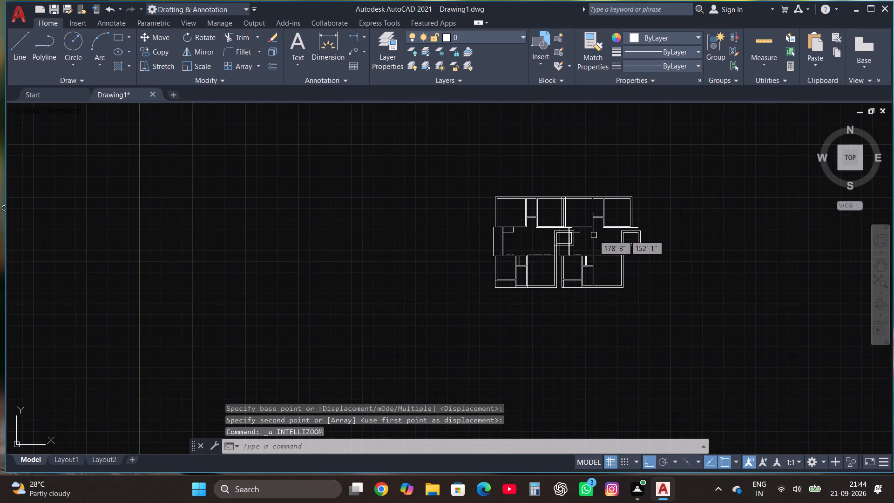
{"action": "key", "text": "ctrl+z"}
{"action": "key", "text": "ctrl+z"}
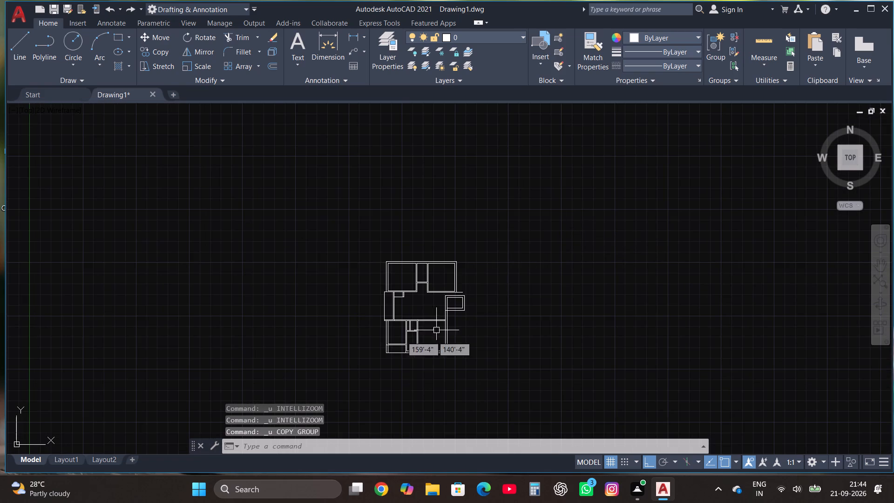
Copy the whole floor plan horizontally to the right, using a base point on its top wall and leaving a clear gap between the plans.
{"action": "scroll", "coordinate": [386, 369], "scroll_direction": "up", "scroll_amount": 1}
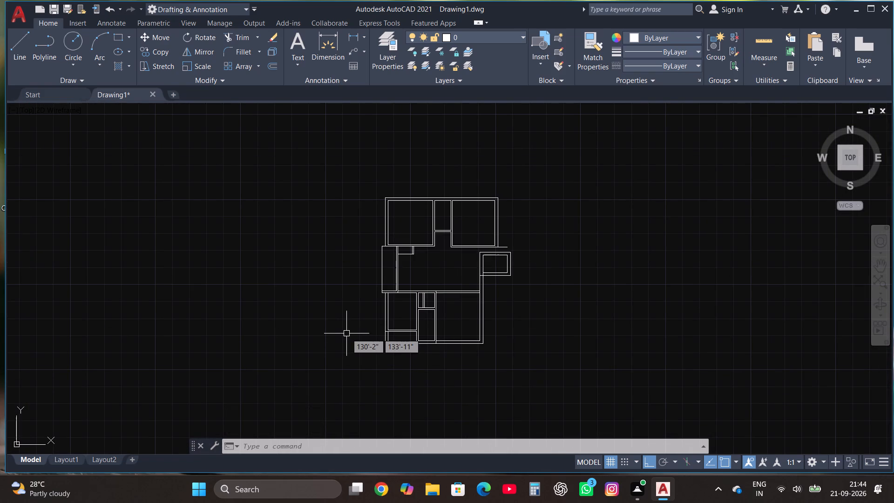
{"action": "left_click_drag", "start_coordinate": [342, 360], "coordinate": [346, 360]}
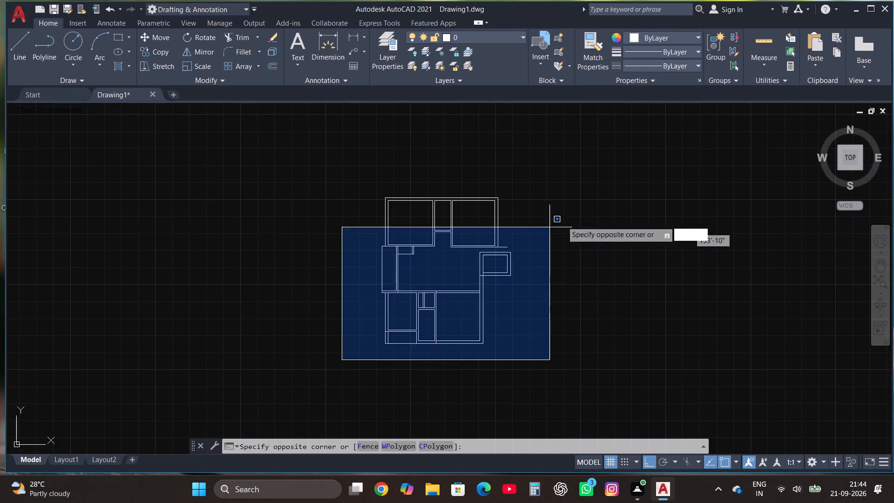
{"action": "left_click", "coordinate": [564, 182]}
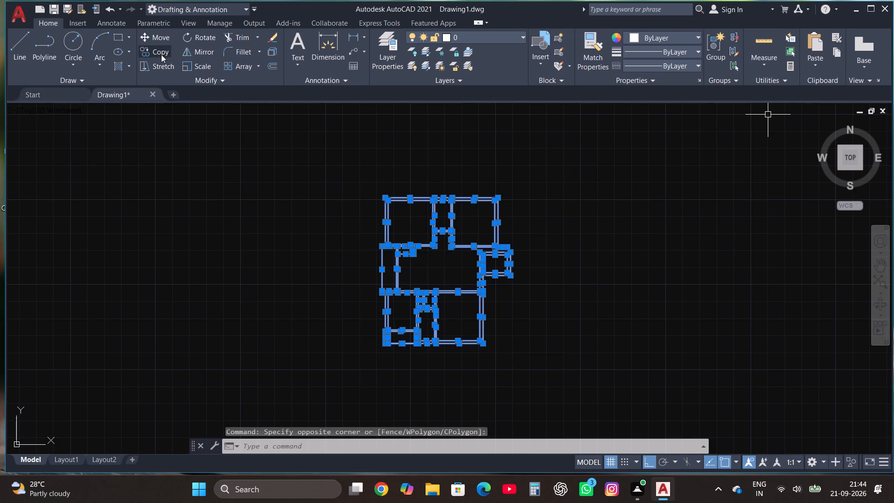
{"action": "left_click", "coordinate": [161, 54]}
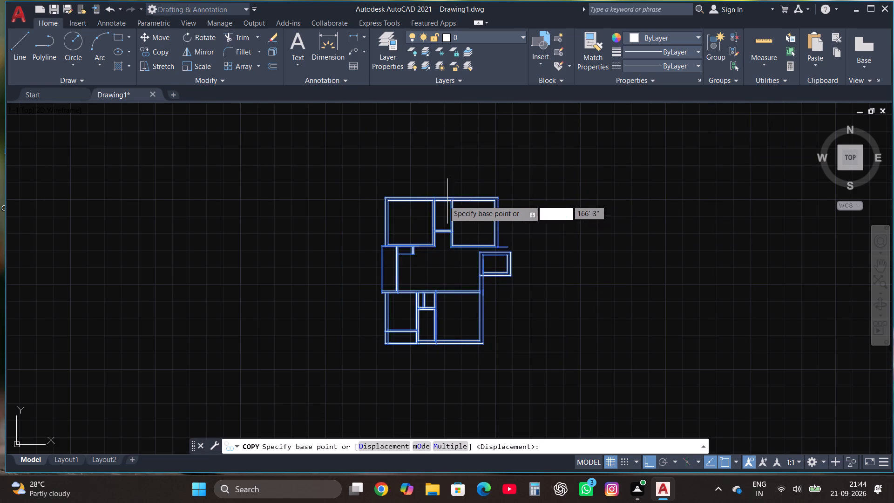
{"action": "left_click", "coordinate": [439, 199]}
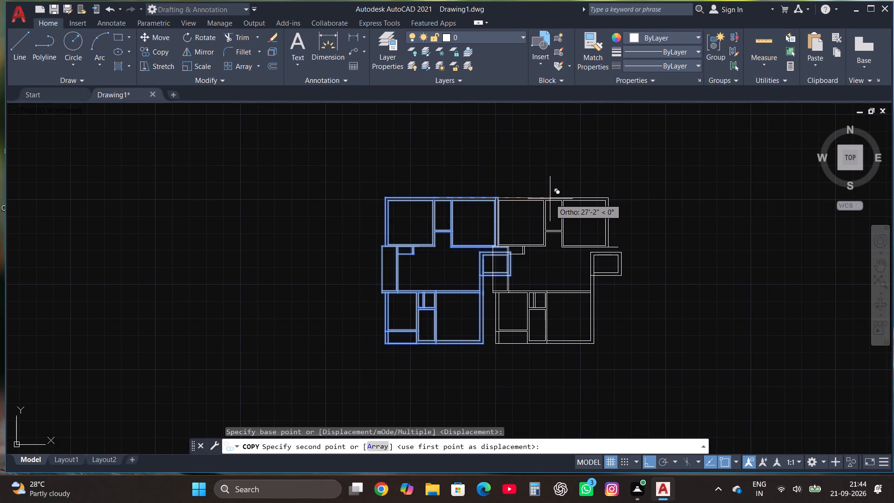
{"action": "scroll", "coordinate": [549, 198], "scroll_direction": "up", "scroll_amount": 2}
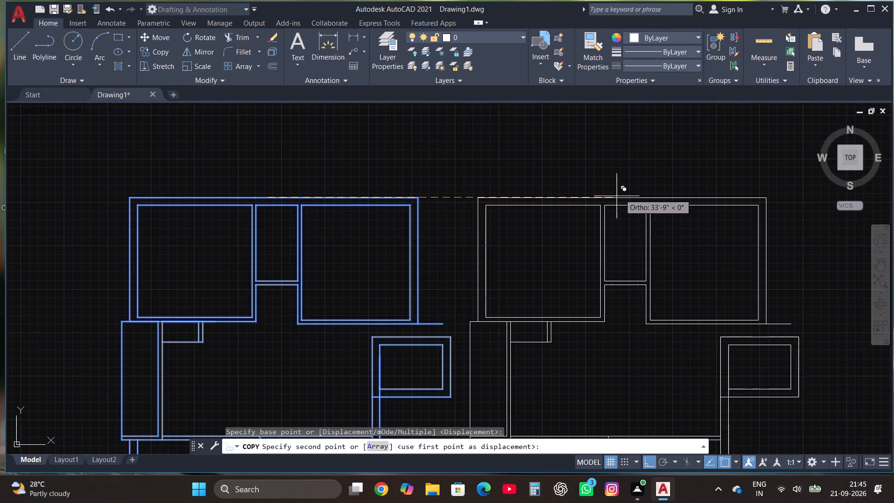
{"action": "left_click", "coordinate": [637, 169]}
Erase the outer left vertical line of the projecting middle room in the copied plan.
{"action": "scroll", "coordinate": [637, 168], "scroll_direction": "down", "scroll_amount": 2}
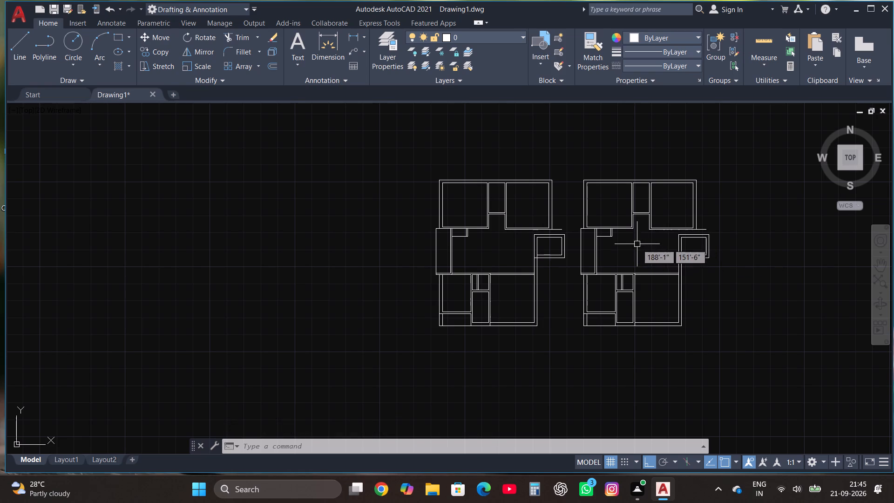
{"action": "left_click", "coordinate": [583, 252]}
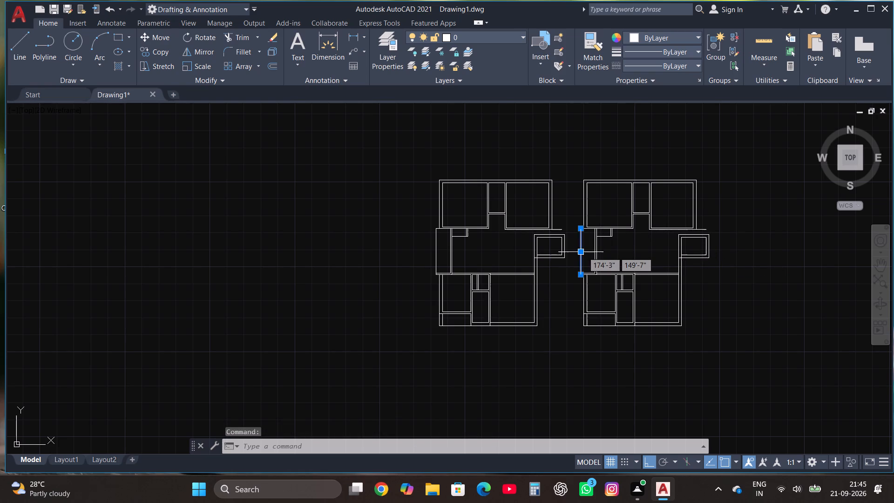
{"action": "key", "text": "Delete"}
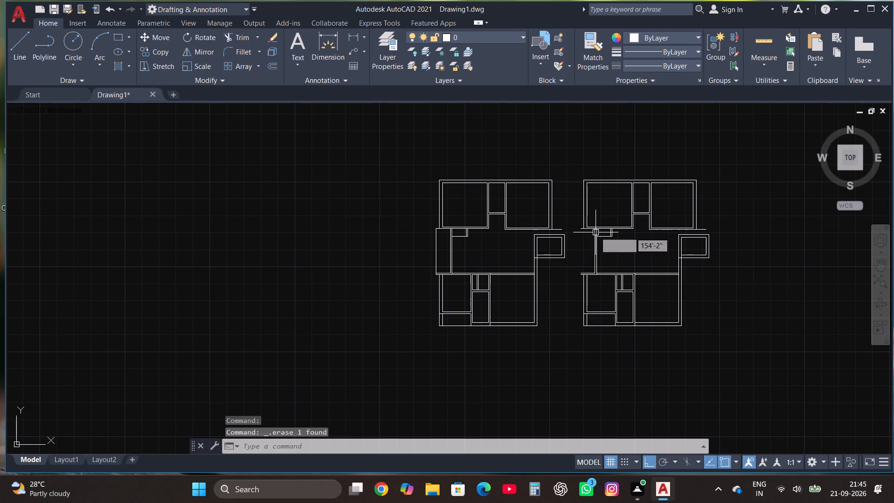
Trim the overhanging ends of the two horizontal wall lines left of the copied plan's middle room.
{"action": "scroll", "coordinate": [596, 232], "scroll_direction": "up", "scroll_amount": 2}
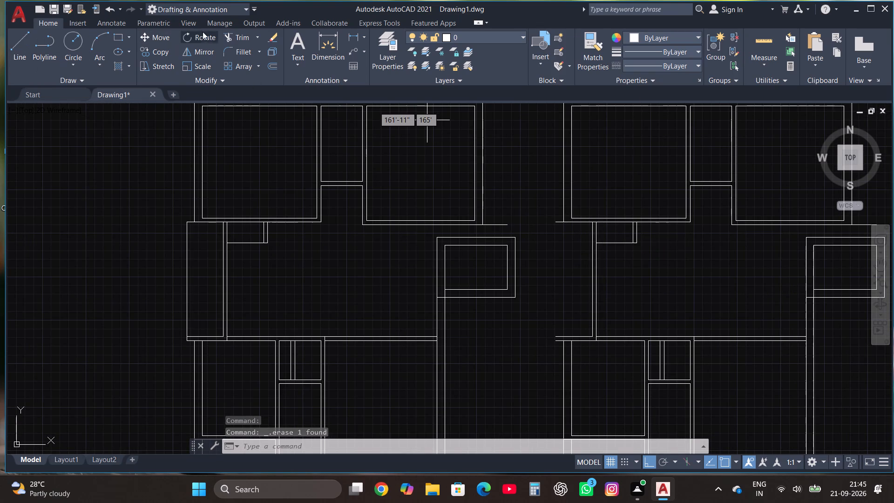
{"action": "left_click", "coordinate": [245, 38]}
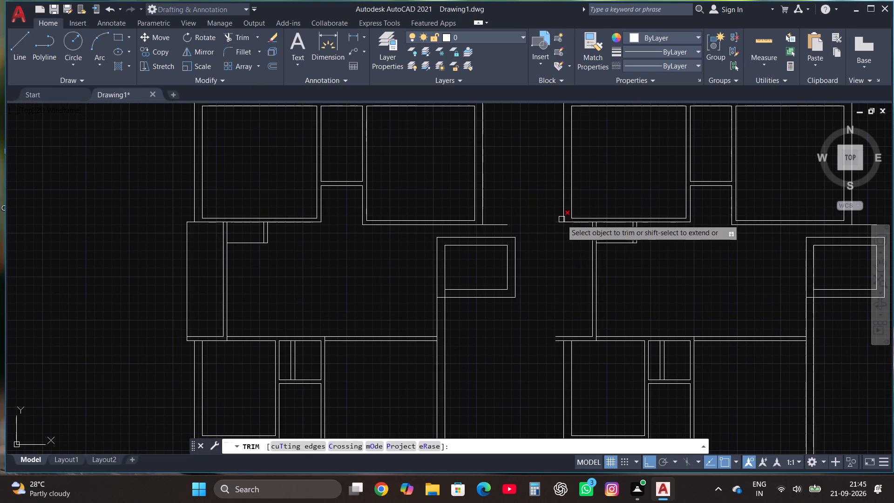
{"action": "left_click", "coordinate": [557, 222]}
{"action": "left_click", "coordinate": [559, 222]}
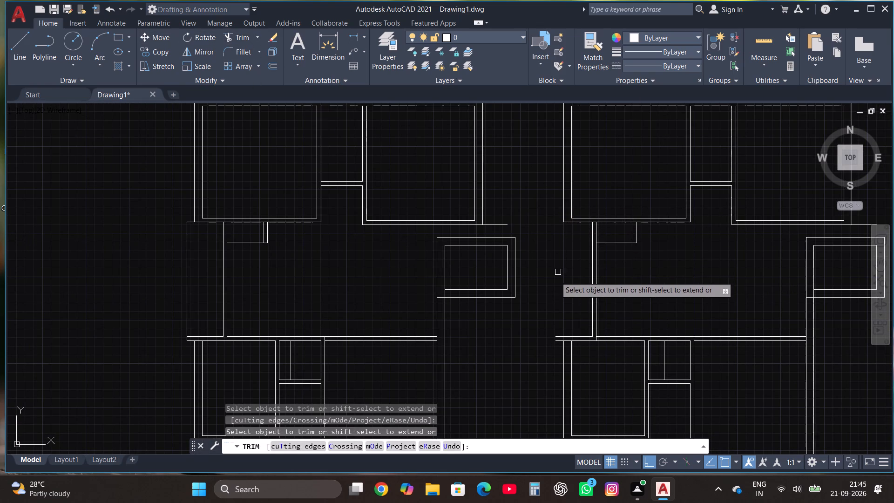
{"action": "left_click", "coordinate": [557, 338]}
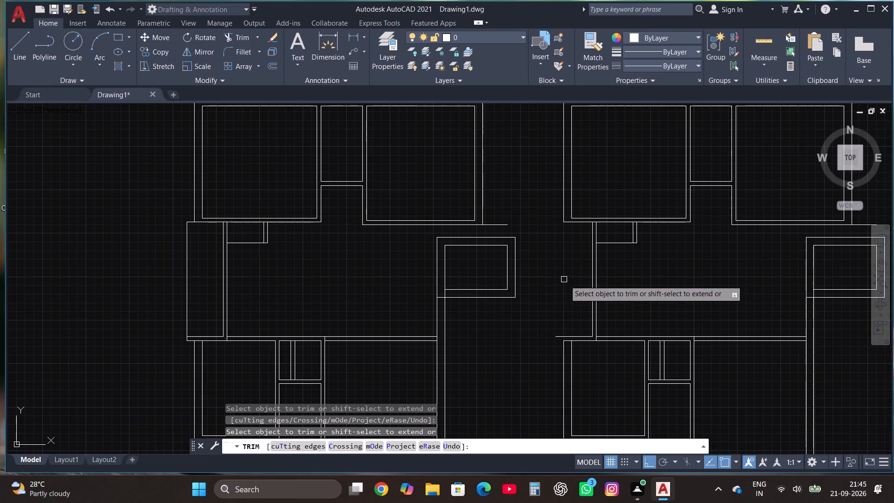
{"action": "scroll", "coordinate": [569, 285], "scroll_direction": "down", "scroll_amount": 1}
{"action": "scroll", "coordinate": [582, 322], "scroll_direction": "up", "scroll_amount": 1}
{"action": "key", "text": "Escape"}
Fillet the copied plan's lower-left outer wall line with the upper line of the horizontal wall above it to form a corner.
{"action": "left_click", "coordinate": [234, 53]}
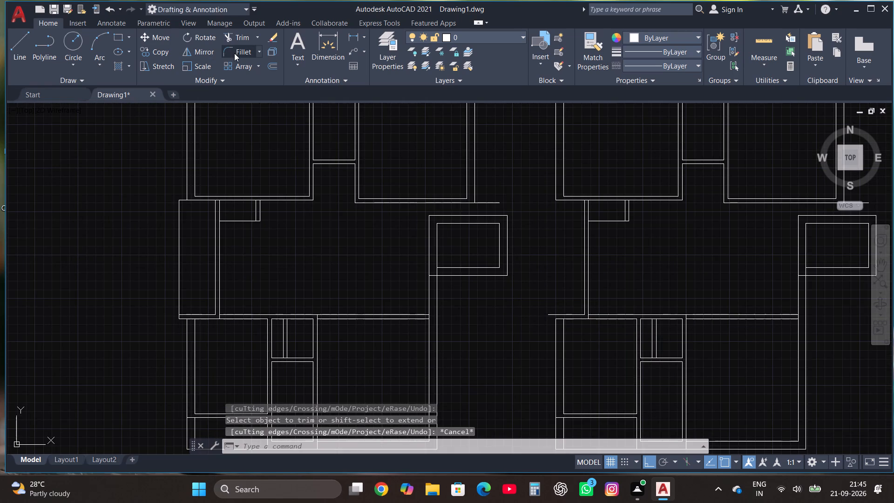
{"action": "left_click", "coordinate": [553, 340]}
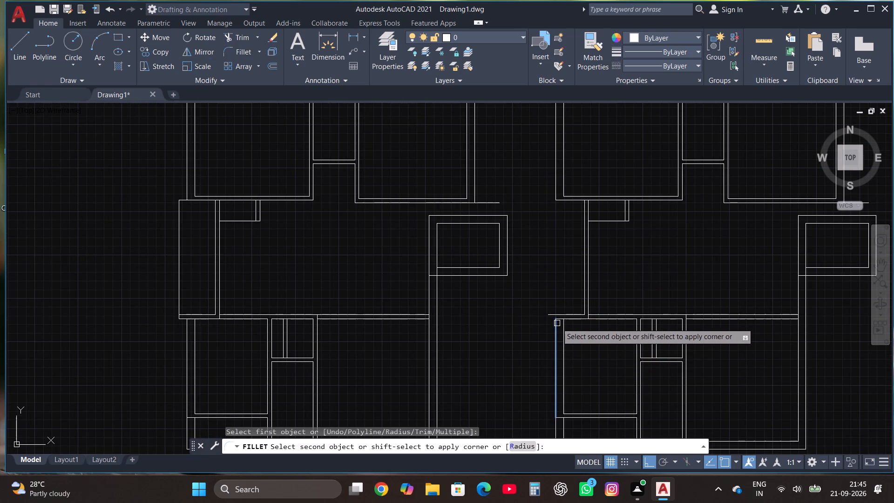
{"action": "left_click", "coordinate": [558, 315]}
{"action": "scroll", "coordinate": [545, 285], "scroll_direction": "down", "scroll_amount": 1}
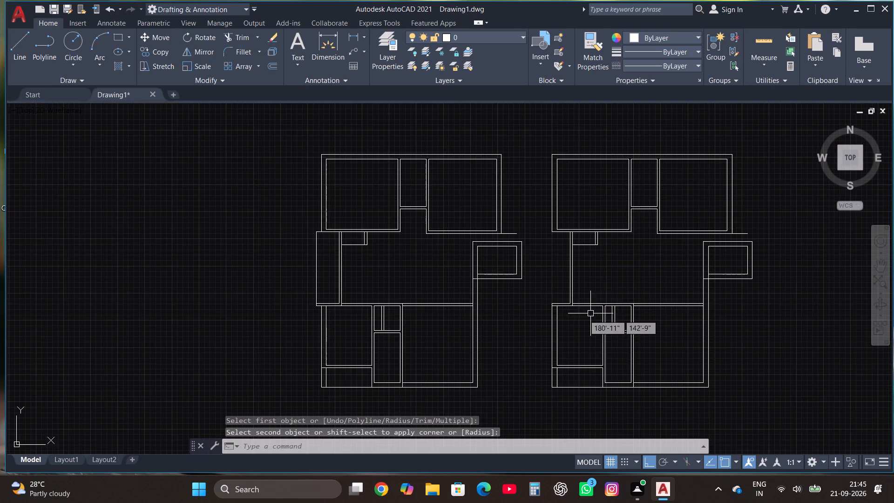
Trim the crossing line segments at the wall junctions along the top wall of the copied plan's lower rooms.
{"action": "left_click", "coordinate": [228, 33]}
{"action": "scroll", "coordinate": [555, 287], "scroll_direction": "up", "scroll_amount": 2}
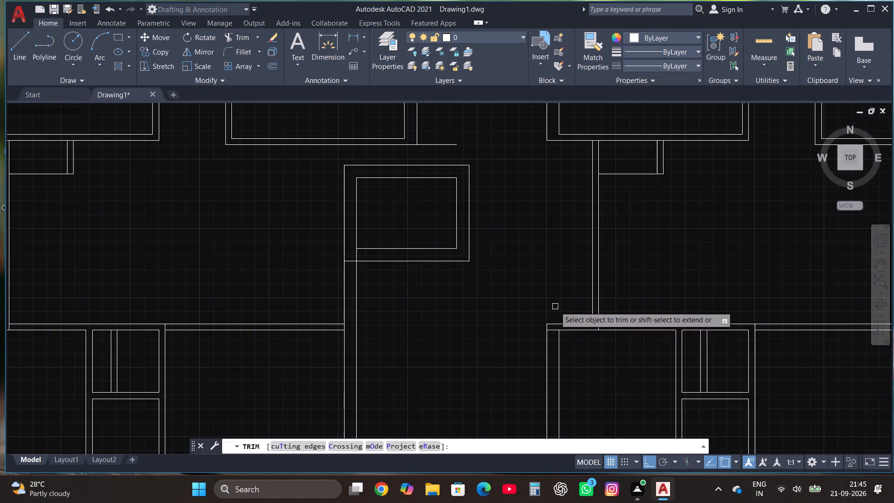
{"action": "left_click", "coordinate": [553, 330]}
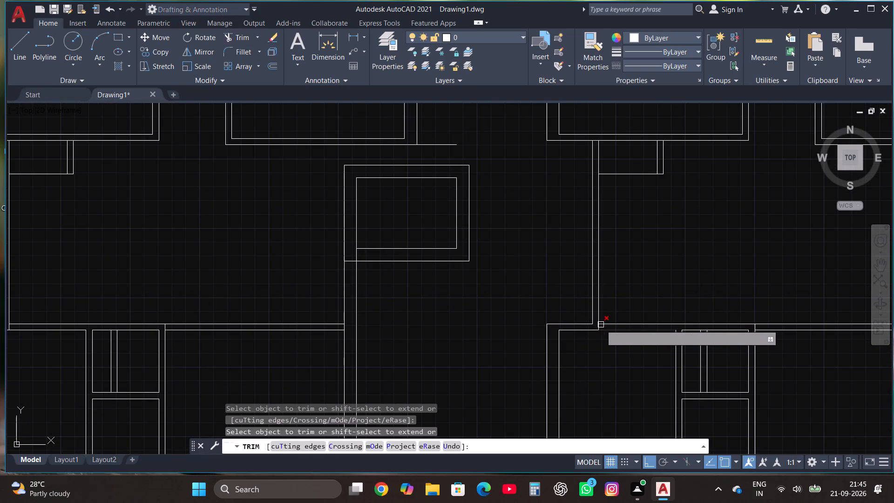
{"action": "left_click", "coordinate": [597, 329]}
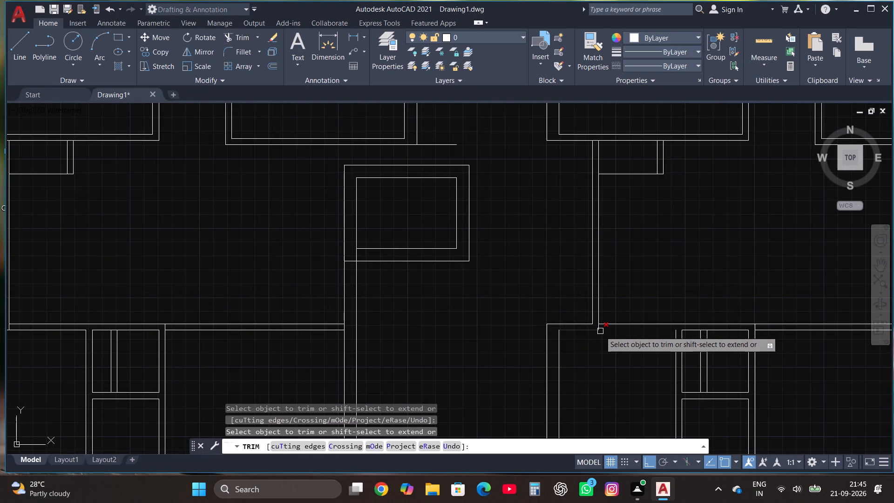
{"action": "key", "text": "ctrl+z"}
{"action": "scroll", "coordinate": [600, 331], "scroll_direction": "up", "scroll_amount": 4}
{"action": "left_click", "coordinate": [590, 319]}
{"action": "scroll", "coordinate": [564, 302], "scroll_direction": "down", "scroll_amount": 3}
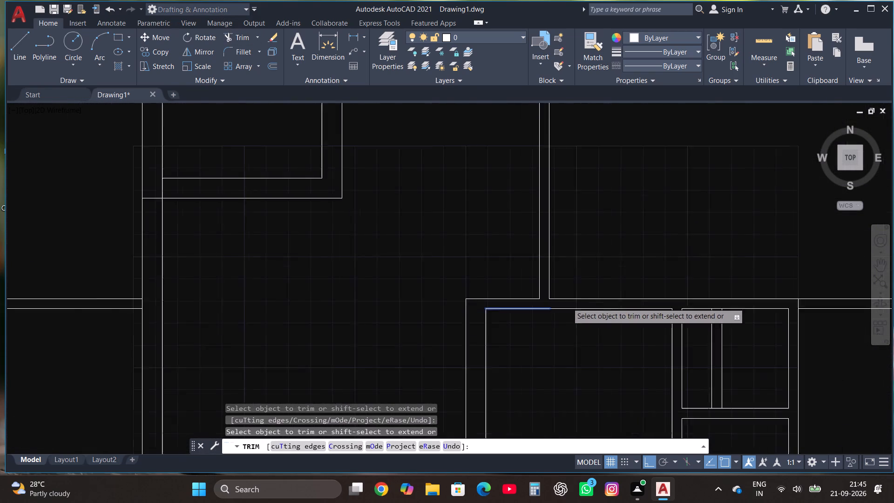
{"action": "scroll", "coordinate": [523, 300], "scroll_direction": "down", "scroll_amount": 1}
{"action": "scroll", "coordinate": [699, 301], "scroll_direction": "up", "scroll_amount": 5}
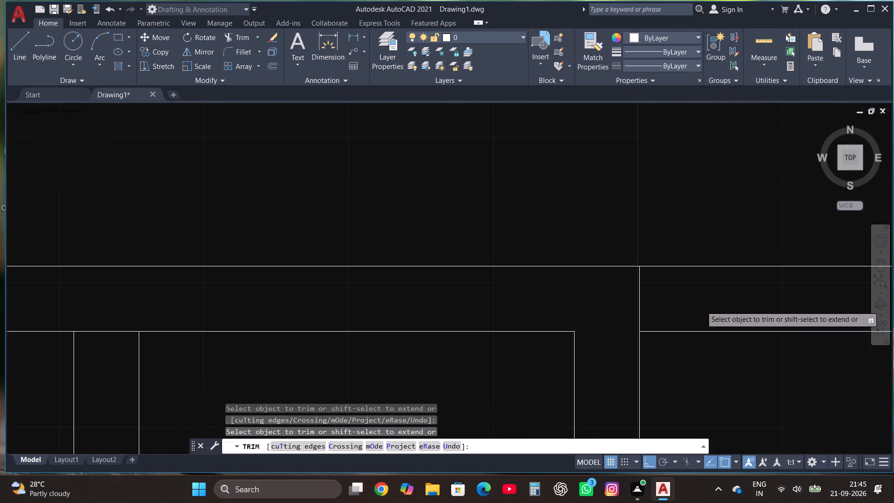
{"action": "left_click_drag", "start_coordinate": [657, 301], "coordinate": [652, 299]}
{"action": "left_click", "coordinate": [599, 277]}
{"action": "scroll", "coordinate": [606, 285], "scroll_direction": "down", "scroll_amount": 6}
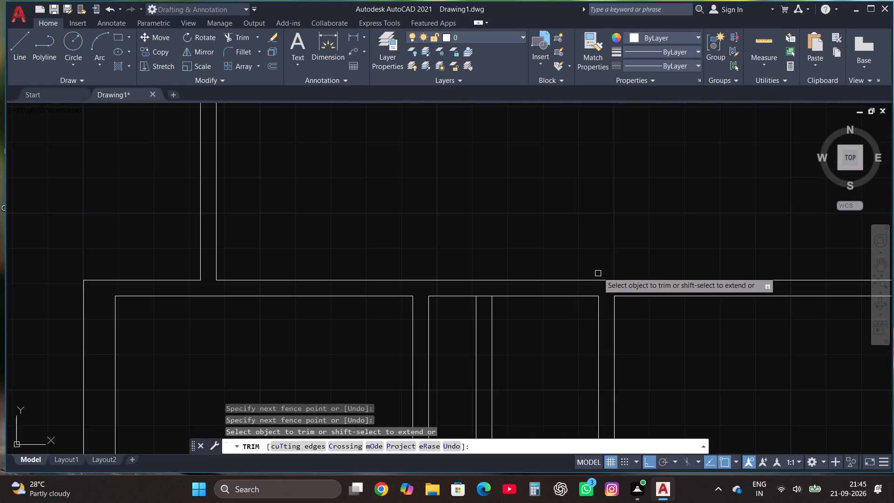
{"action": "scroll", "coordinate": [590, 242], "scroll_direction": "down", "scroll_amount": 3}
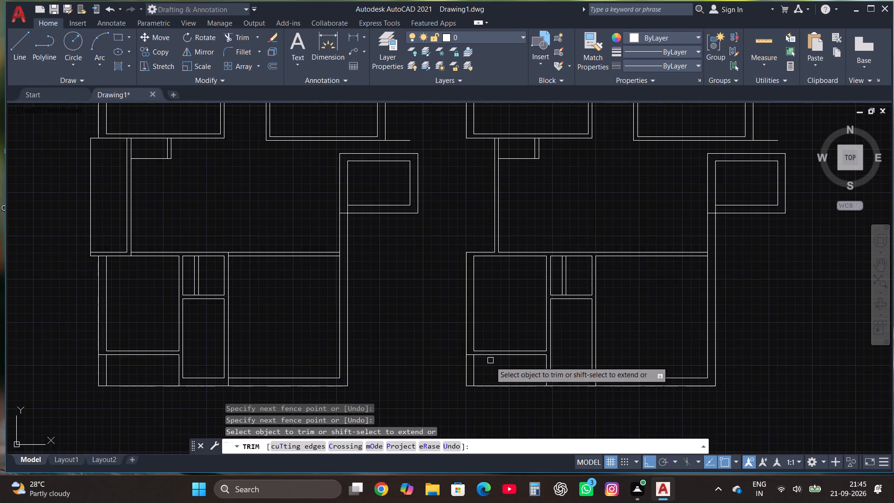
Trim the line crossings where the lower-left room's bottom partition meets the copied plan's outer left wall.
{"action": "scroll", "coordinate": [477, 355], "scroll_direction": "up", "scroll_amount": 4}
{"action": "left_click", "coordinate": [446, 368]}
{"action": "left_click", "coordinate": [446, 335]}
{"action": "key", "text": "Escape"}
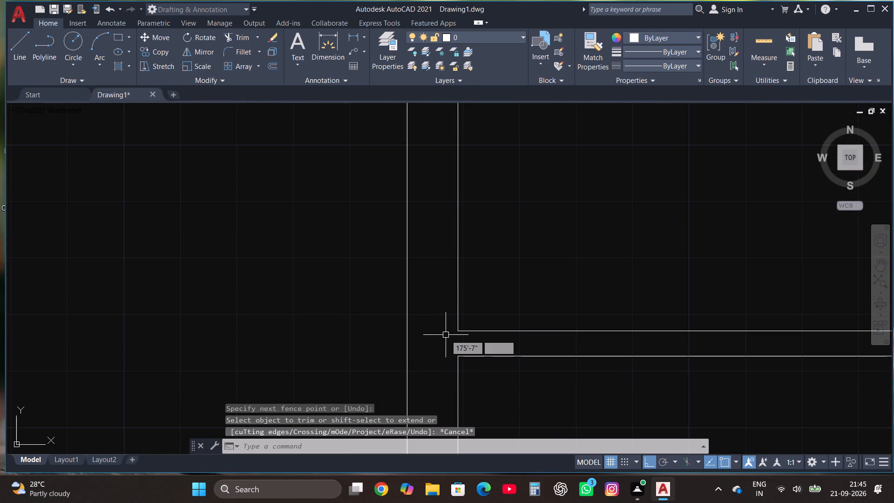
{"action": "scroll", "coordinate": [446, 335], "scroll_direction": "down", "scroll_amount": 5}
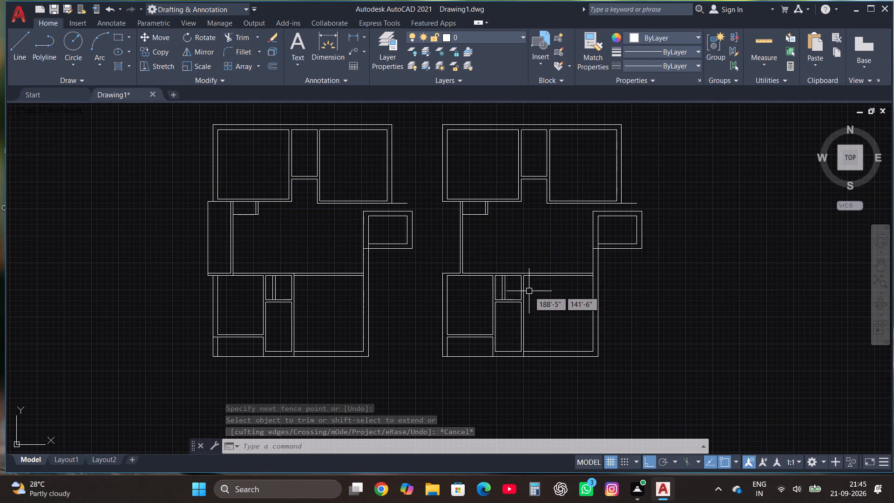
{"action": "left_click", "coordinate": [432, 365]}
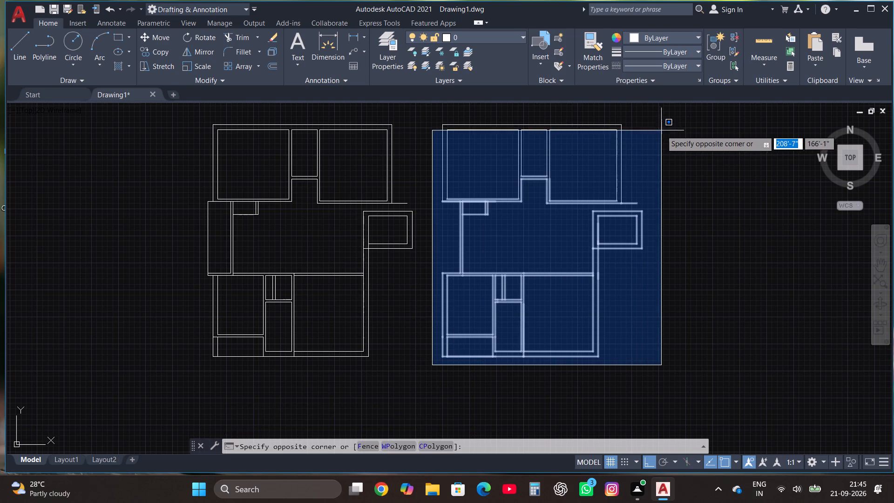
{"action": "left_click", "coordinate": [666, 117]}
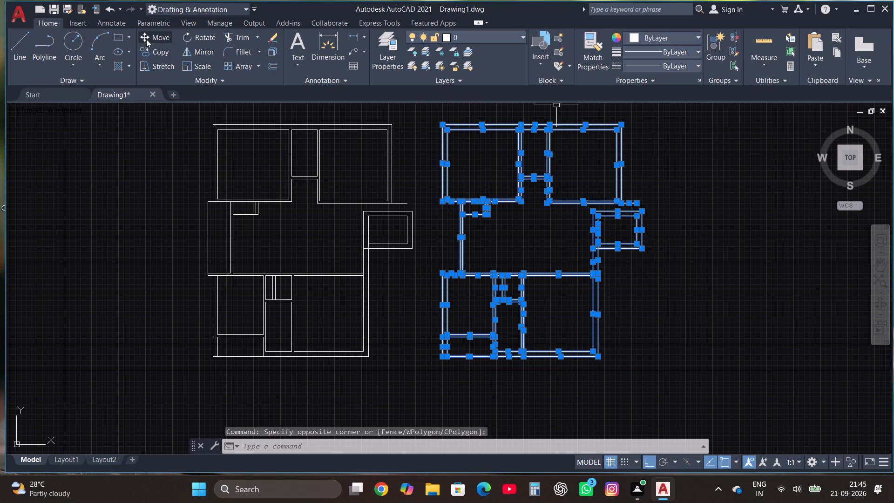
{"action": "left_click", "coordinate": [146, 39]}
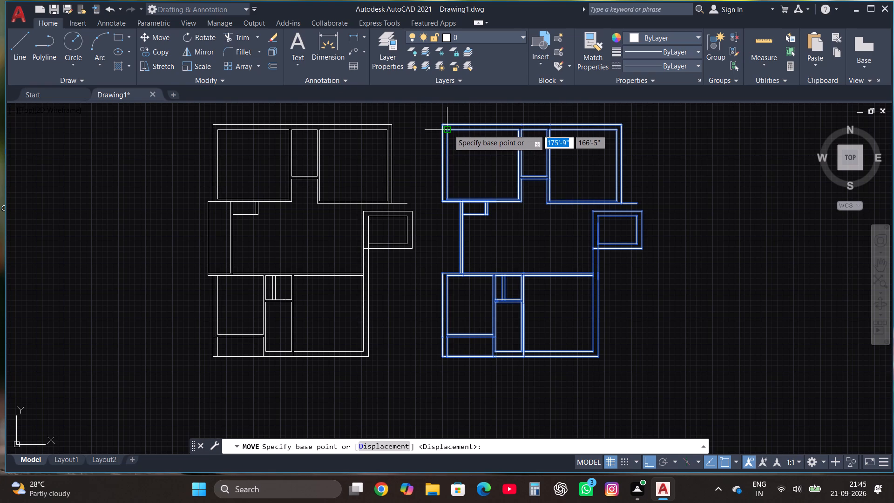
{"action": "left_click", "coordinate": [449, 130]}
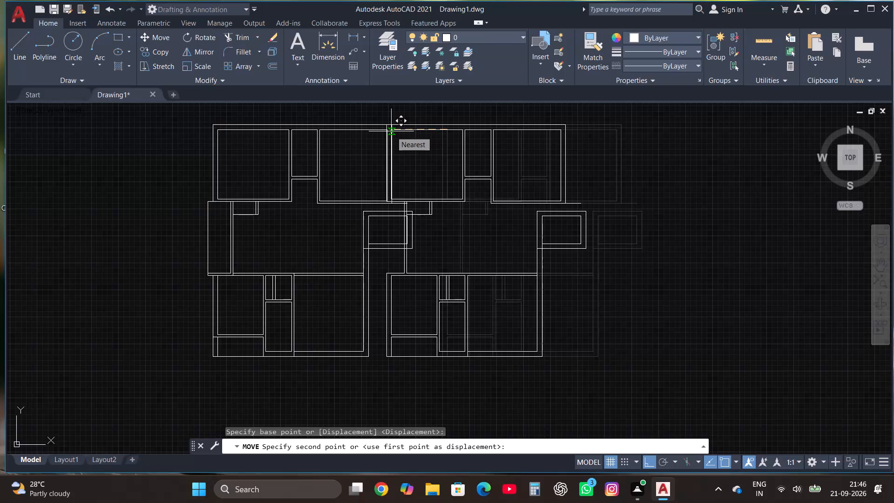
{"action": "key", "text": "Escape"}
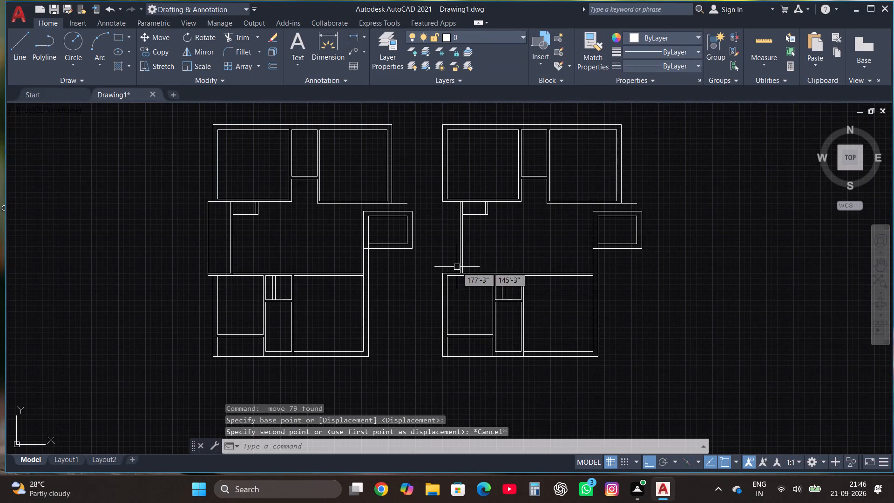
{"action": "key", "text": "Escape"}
Erase the entire copied floor plan, keeping only the original.
{"action": "left_click", "coordinate": [427, 385]}
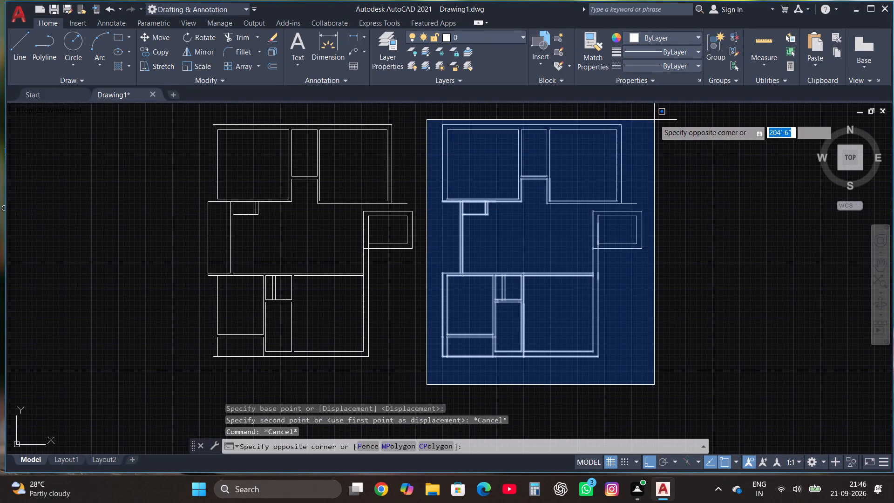
{"action": "left_click", "coordinate": [659, 117]}
{"action": "key", "text": "Delete"}
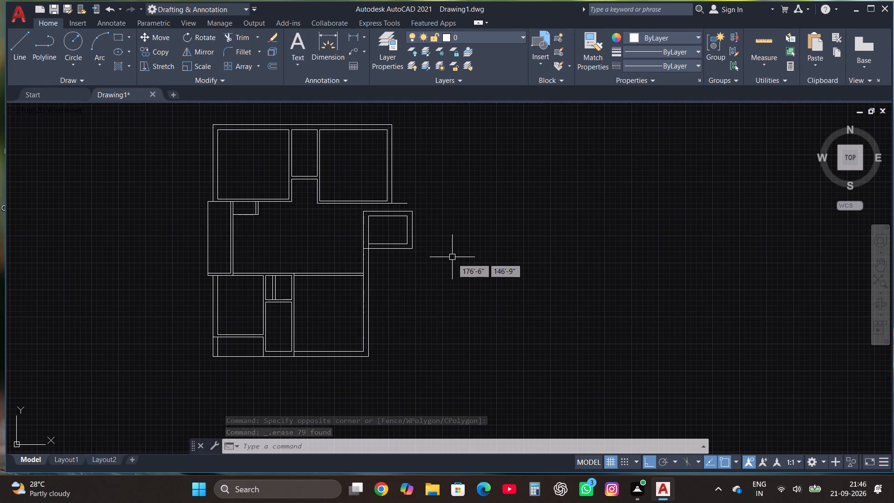
Draw a room outline off the upper-right room's outer wall, level with its inner top edge: 10'9" right, 11' down, 10'9" back left.
{"action": "scroll", "coordinate": [447, 283], "scroll_direction": "down", "scroll_amount": 2}
{"action": "scroll", "coordinate": [436, 240], "scroll_direction": "up", "scroll_amount": 2}
{"action": "scroll", "coordinate": [425, 224], "scroll_direction": "down", "scroll_amount": 1}
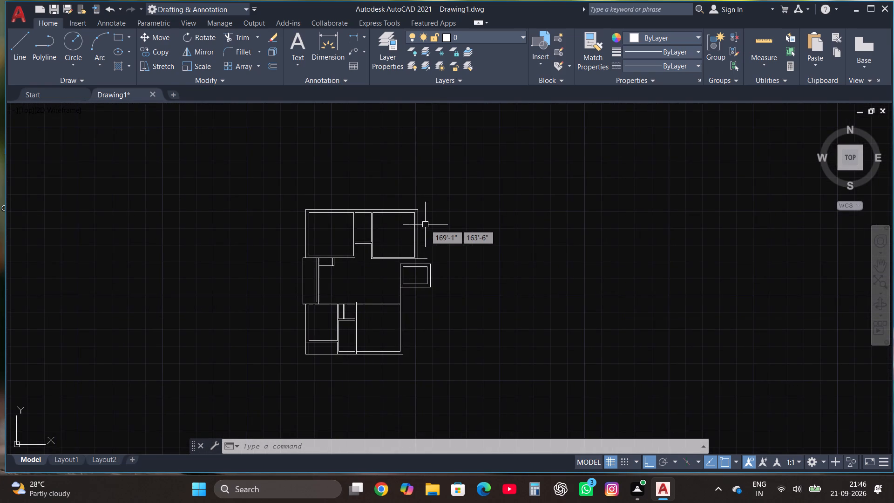
{"action": "scroll", "coordinate": [425, 204], "scroll_direction": "up", "scroll_amount": 3}
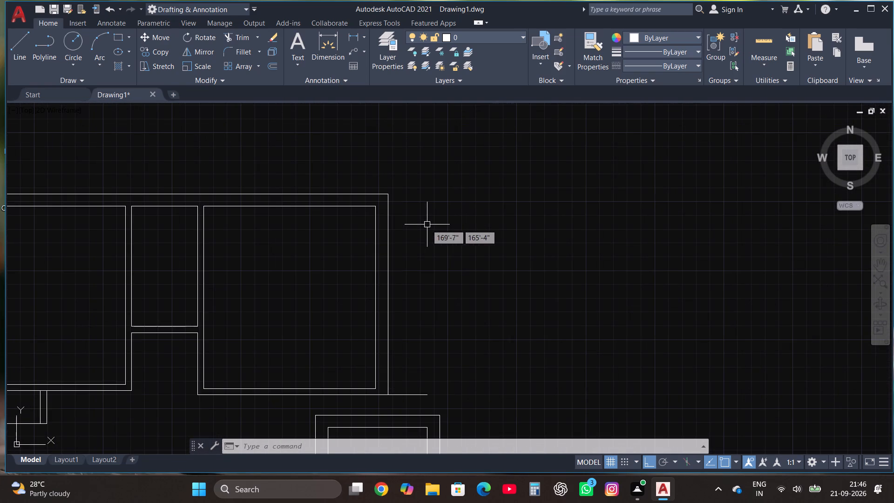
{"action": "left_click", "coordinate": [18, 43]}
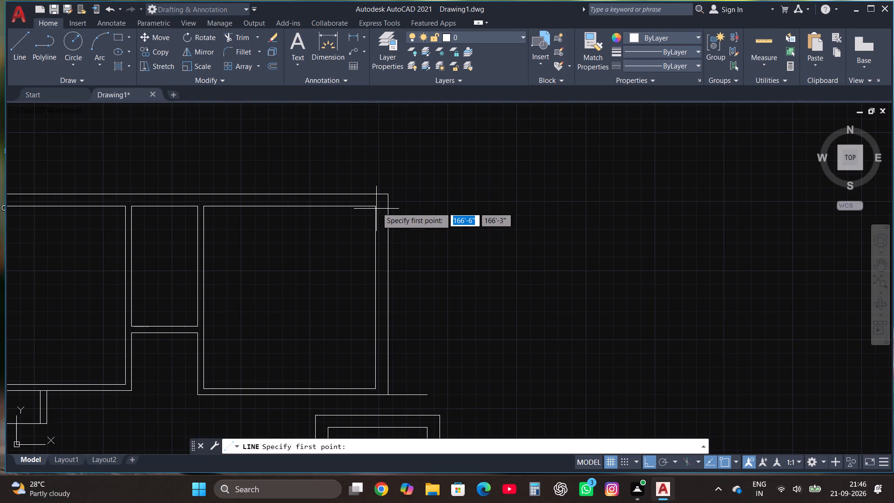
{"action": "left_click", "coordinate": [387, 206]}
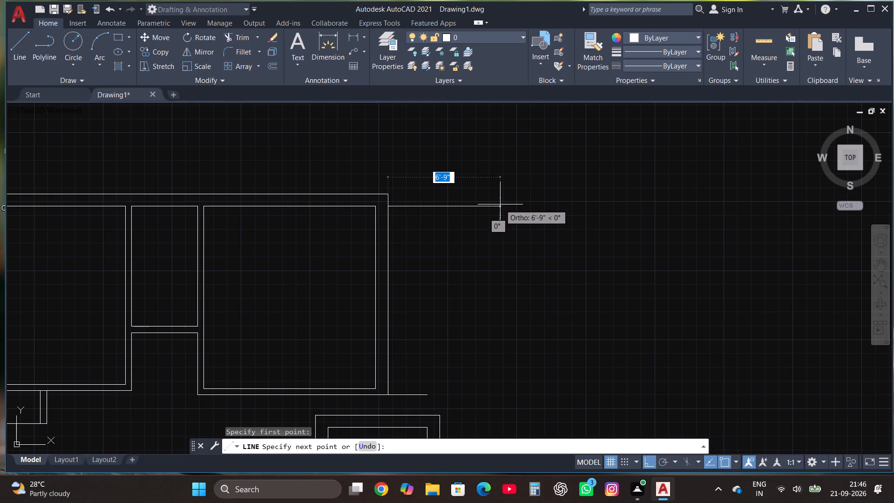
{"action": "type", "text": "10'9\""}
{"action": "key", "text": "Return"}
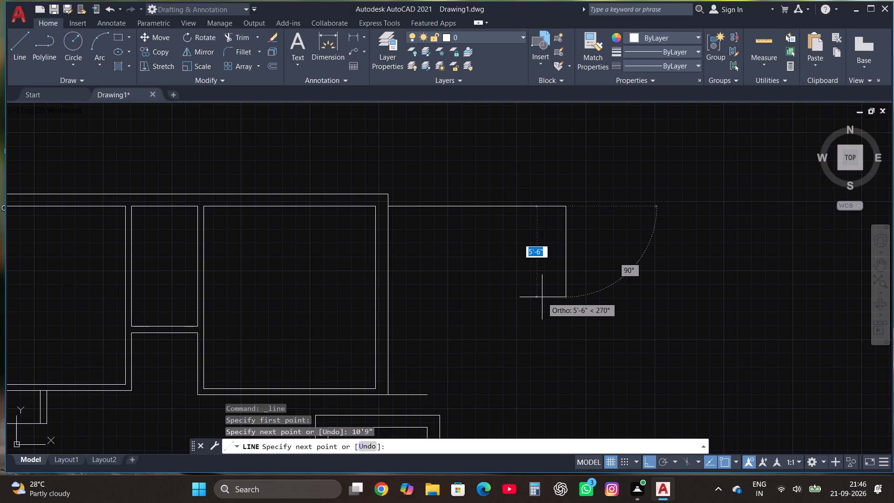
{"action": "type", "text": "11'"}
{"action": "key", "text": "Return"}
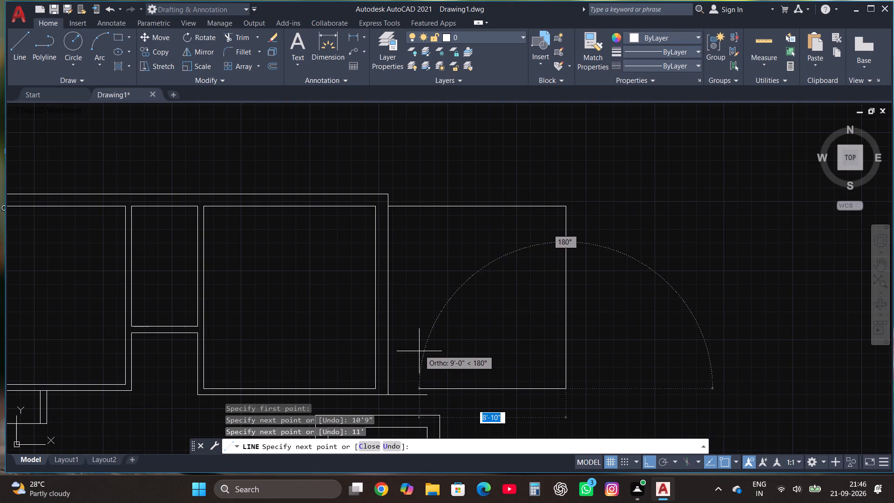
{"action": "scroll", "coordinate": [420, 347], "scroll_direction": "down", "scroll_amount": 1}
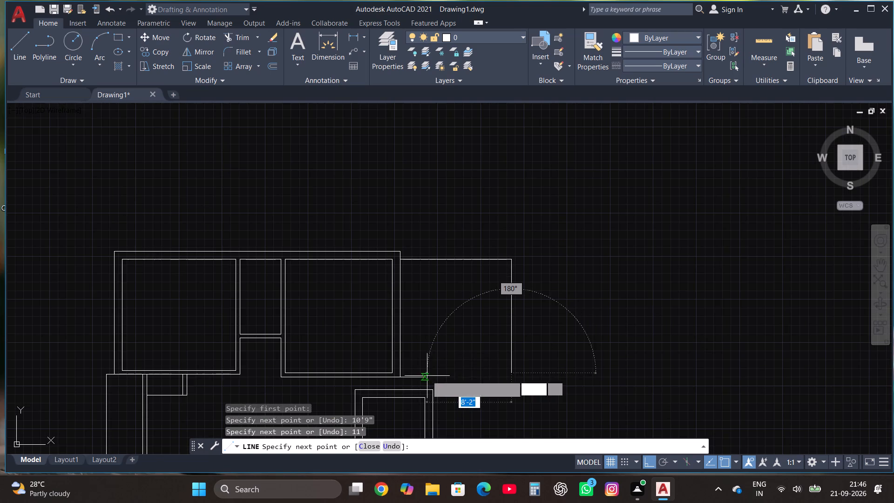
{"action": "scroll", "coordinate": [427, 381], "scroll_direction": "up", "scroll_amount": 3}
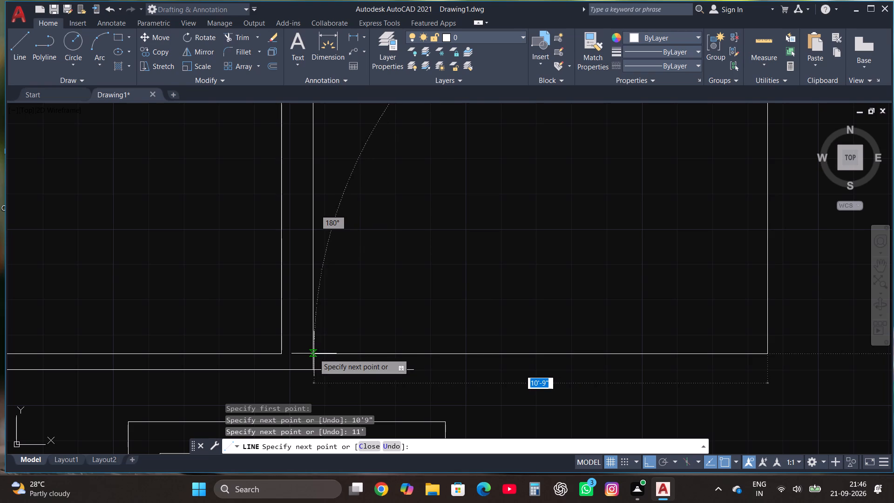
{"action": "type", "text": "10"}
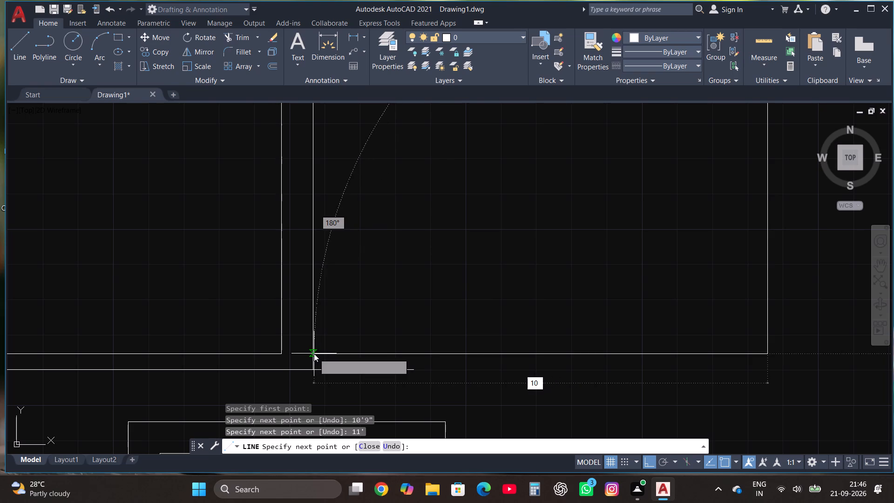
{"action": "type", "text": "'9\""}
{"action": "key", "text": "Return"}
{"action": "key", "text": "Escape"}
{"action": "scroll", "coordinate": [331, 342], "scroll_direction": "down", "scroll_amount": 2}
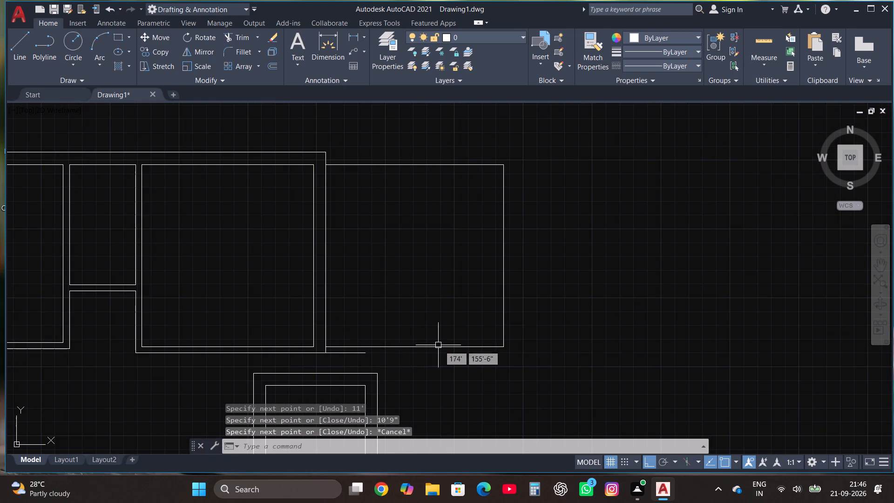
Offset the new room's top line 9" outward, and its right and bottom lines 4.5" outward.
{"action": "left_click", "coordinate": [515, 352]}
{"action": "left_click", "coordinate": [440, 156]}
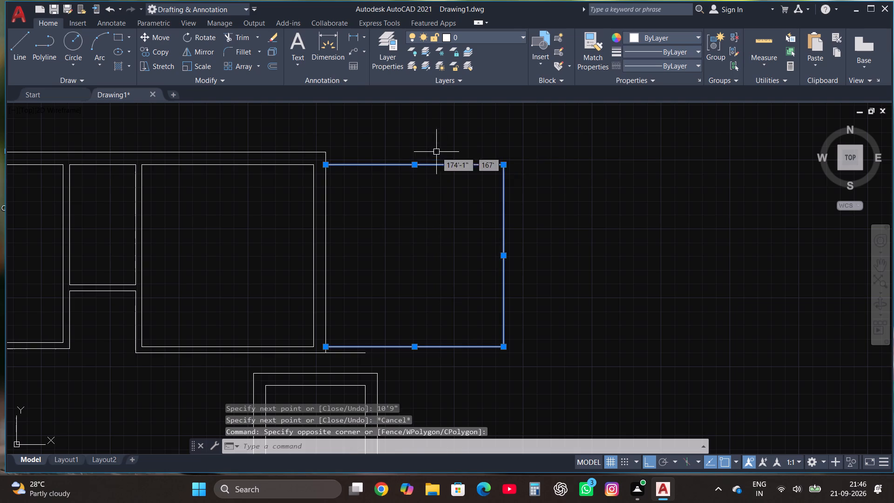
{"action": "left_click", "coordinate": [275, 64]}
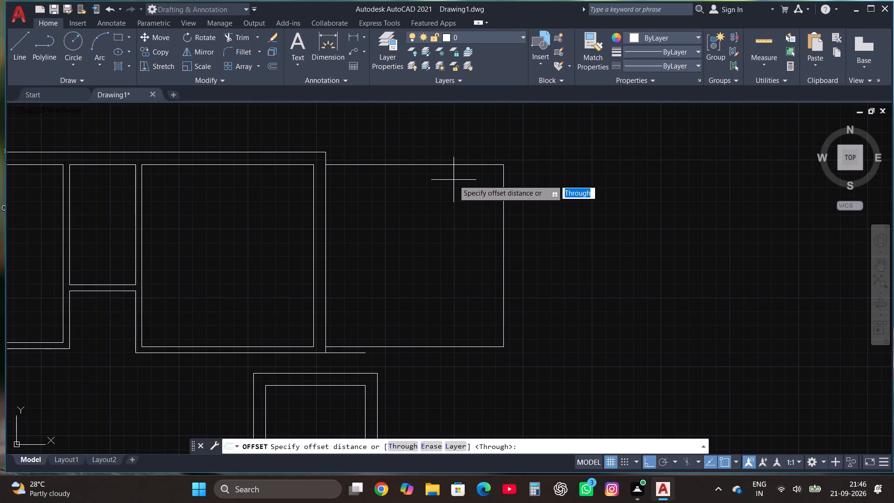
{"action": "left_click", "coordinate": [428, 167]}
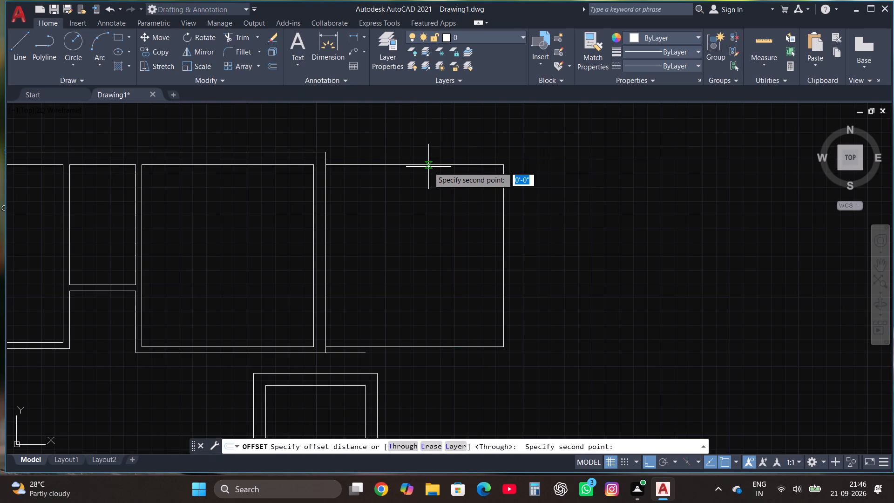
{"action": "left_click", "coordinate": [428, 156]}
{"action": "left_click", "coordinate": [433, 163]}
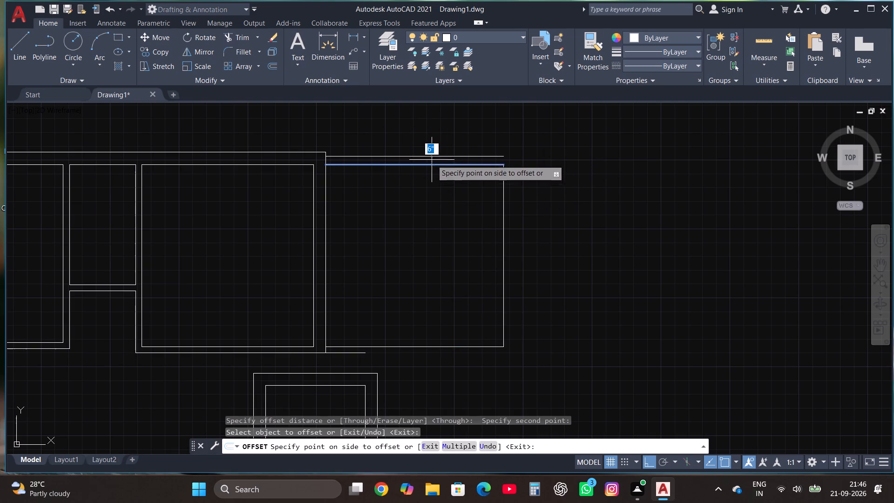
{"action": "key", "text": "9"}
{"action": "key", "text": "shift+quotedbl"}
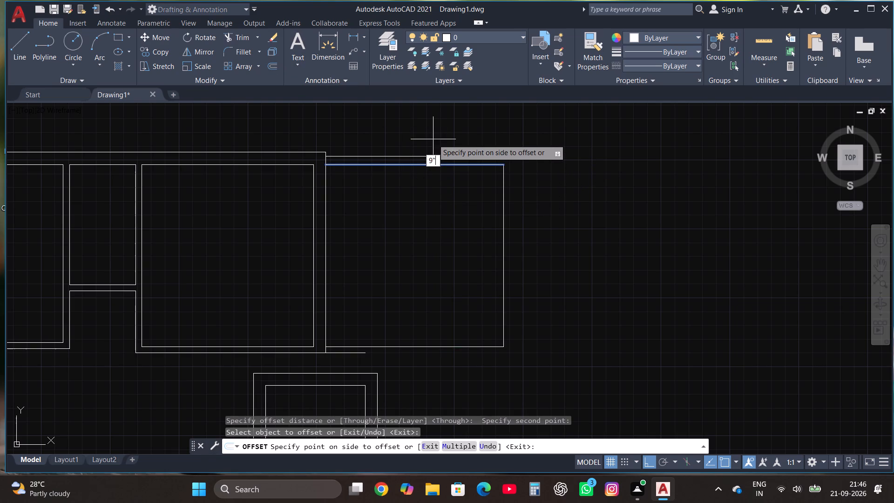
{"action": "key", "text": "Return"}
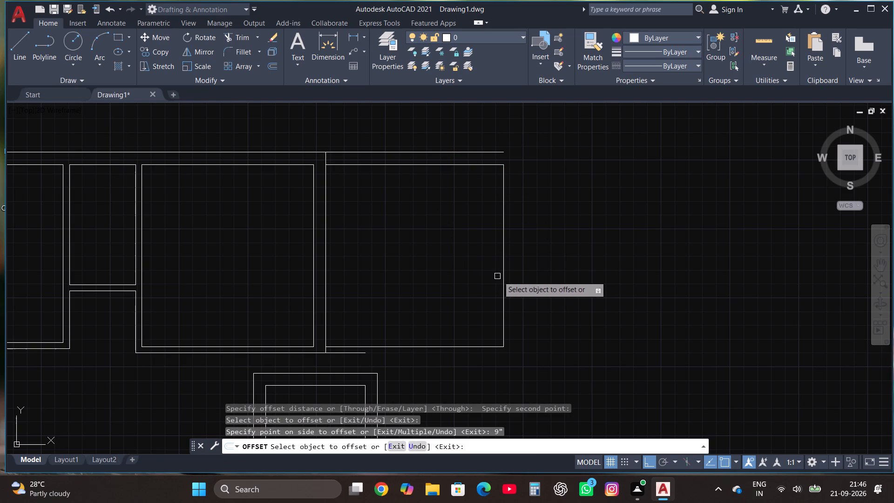
{"action": "left_click", "coordinate": [503, 272]}
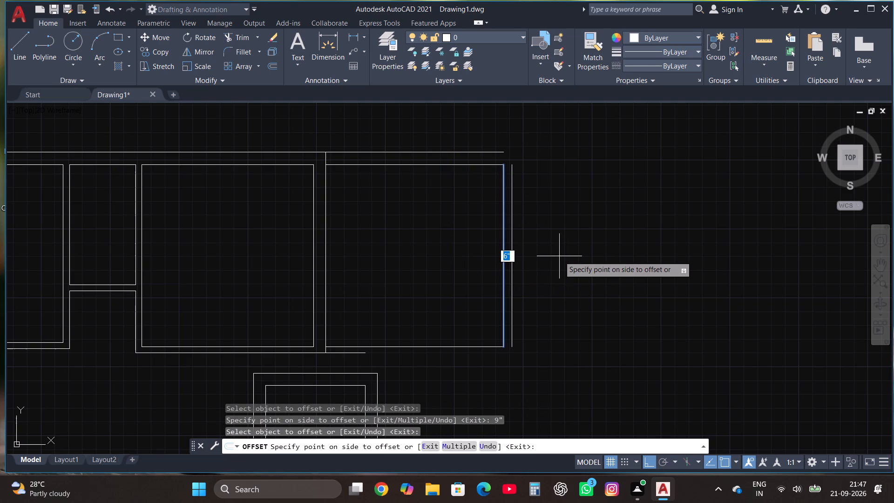
{"action": "type", "text": "4.5\""}
{"action": "key", "text": "Return"}
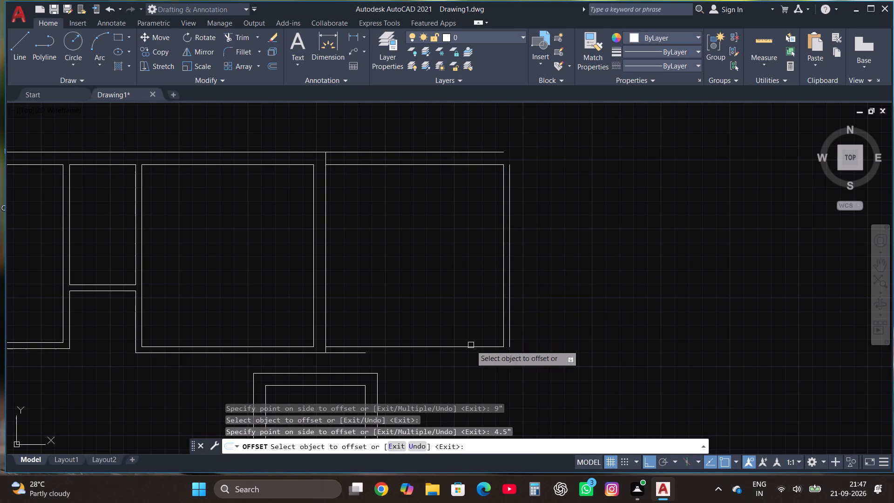
{"action": "left_click", "coordinate": [468, 347]}
{"action": "type", "text": "4.5\""}
{"action": "key", "text": "Return"}
{"action": "key", "text": "Escape"}
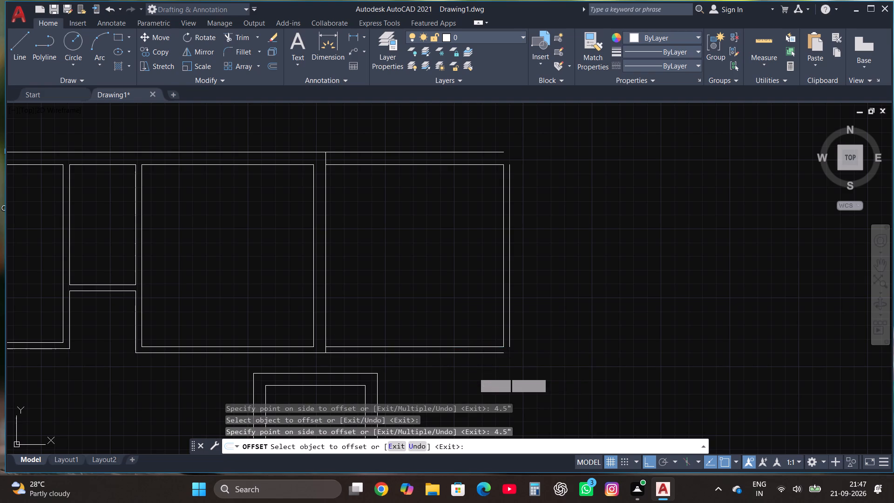
Fillet the new room's outer wall lines into closed corners at its upper right and lower right.
{"action": "left_click", "coordinate": [246, 50]}
{"action": "left_click", "coordinate": [498, 153]}
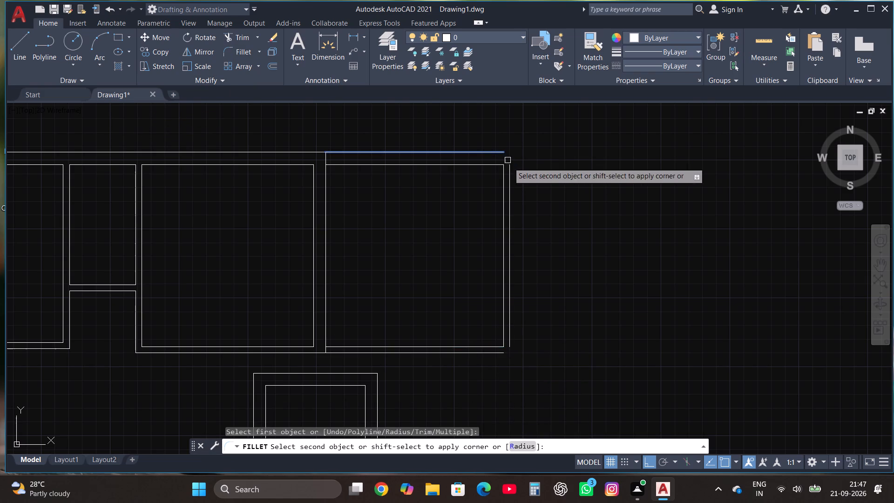
{"action": "left_click", "coordinate": [511, 172]}
{"action": "left_click", "coordinate": [234, 50]}
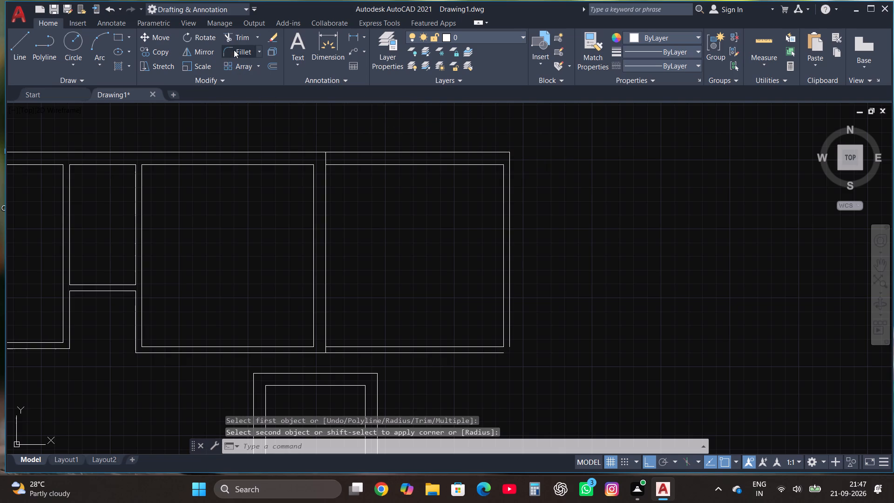
{"action": "left_click", "coordinate": [508, 326]}
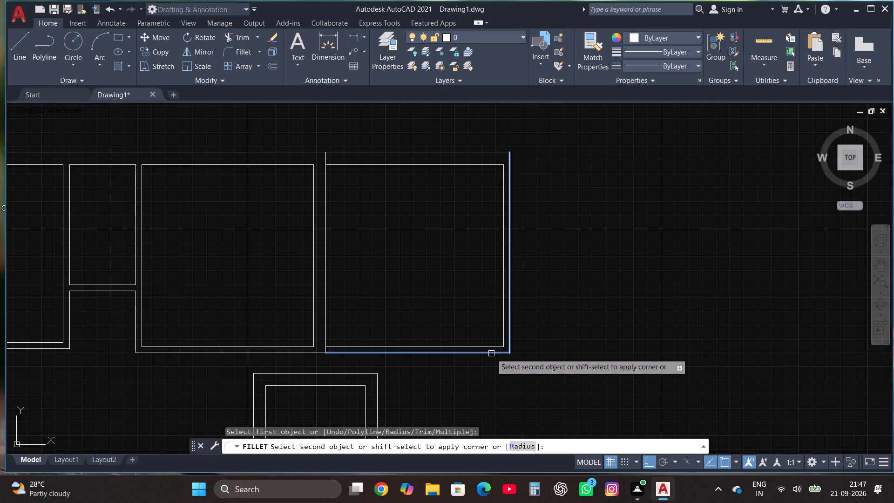
{"action": "left_click", "coordinate": [491, 353]}
{"action": "key", "text": "Escape"}
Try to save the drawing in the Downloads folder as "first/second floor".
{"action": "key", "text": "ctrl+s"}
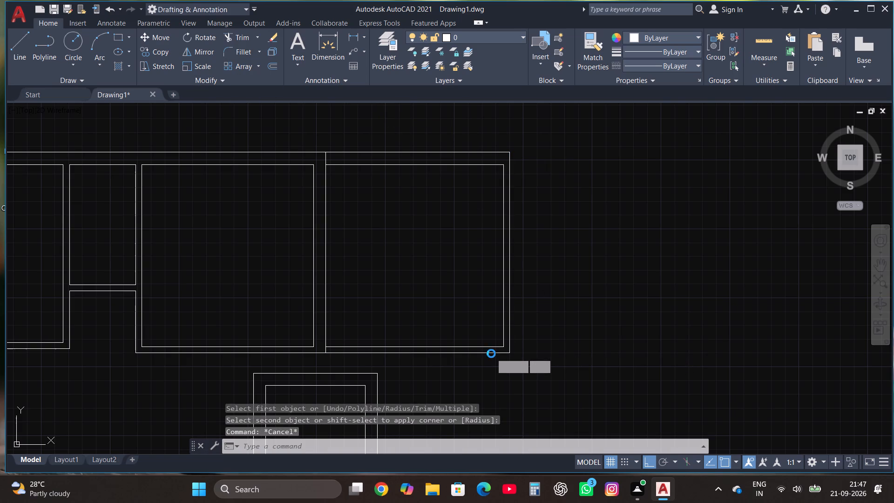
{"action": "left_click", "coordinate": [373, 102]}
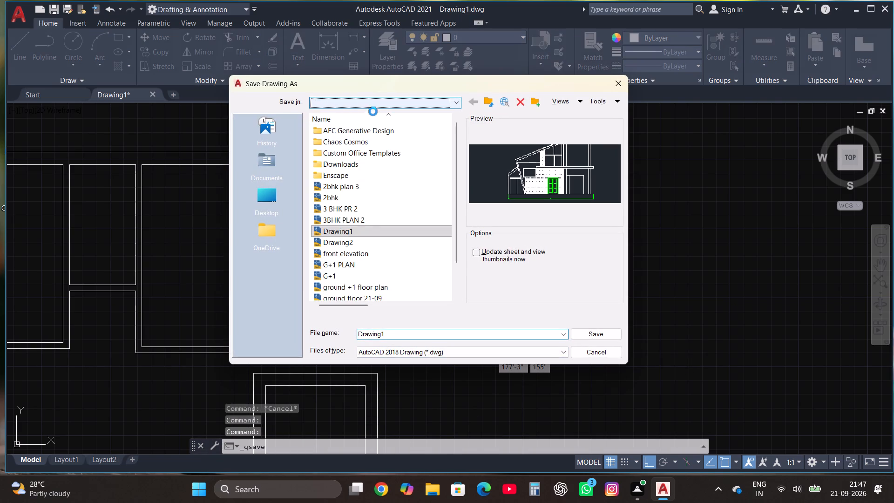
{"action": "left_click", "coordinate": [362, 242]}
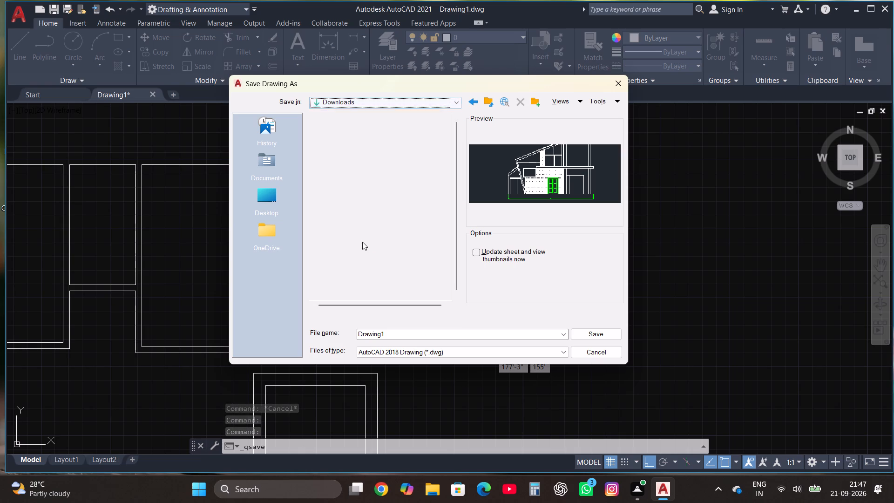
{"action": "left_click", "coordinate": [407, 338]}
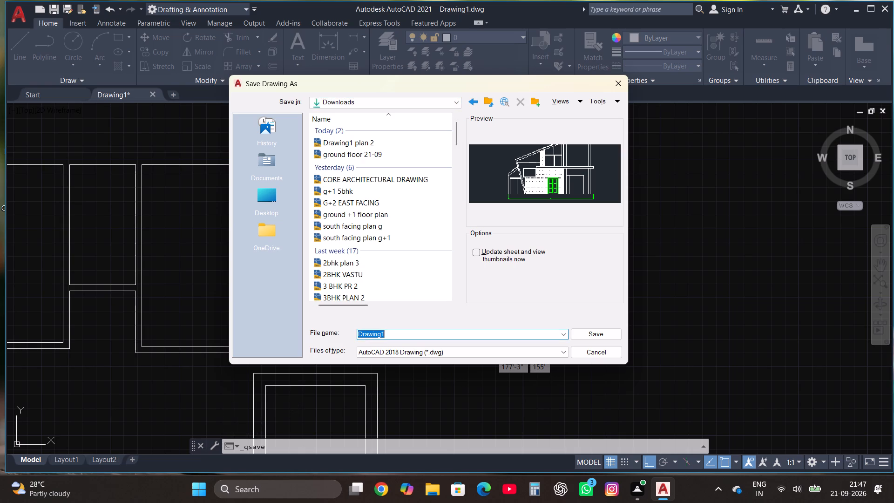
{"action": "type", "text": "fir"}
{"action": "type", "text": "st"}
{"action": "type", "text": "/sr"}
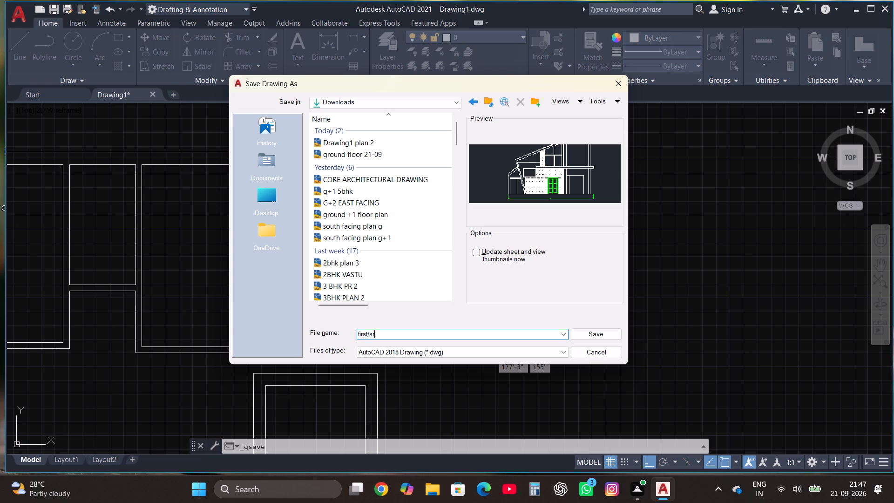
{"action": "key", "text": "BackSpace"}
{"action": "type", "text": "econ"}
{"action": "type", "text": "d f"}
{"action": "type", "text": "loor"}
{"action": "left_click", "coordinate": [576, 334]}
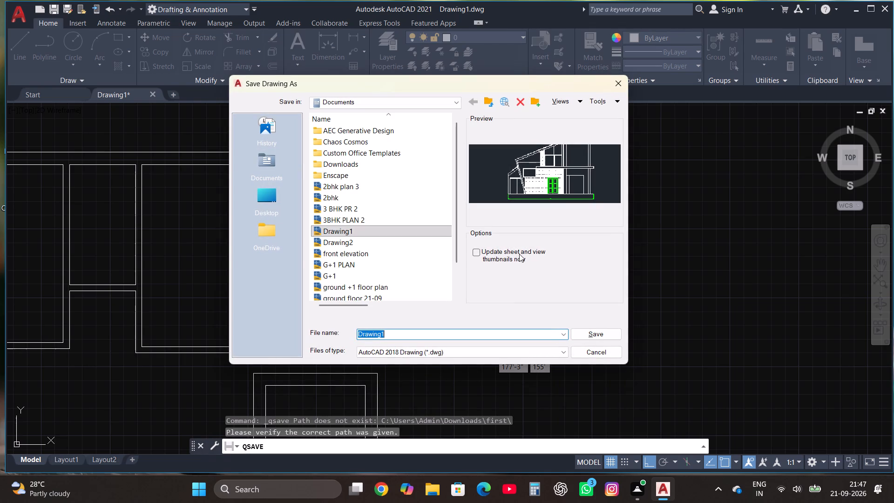
Save the drawing in the Downloads folder as "first second floor".
{"action": "left_click", "coordinate": [441, 100]}
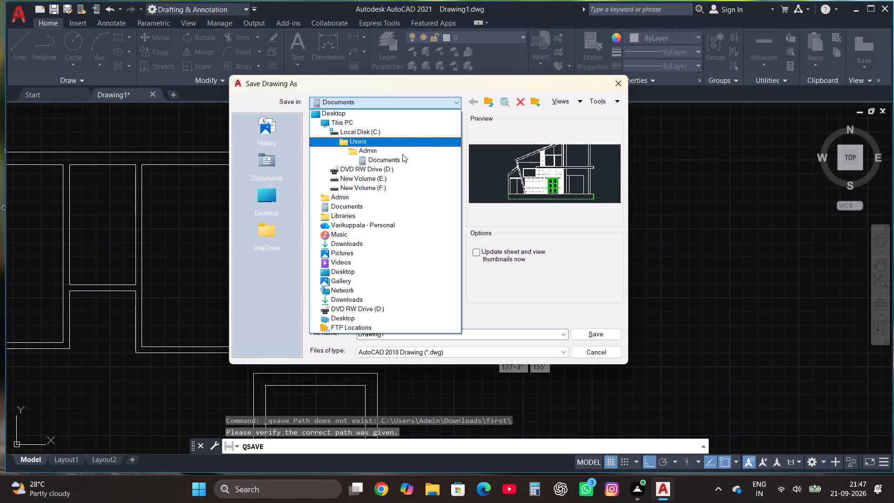
{"action": "left_click", "coordinate": [374, 245]}
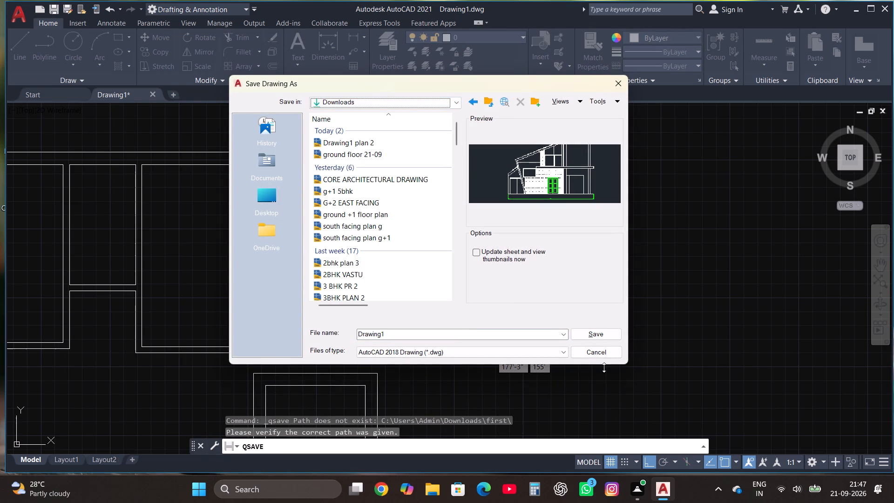
{"action": "left_click", "coordinate": [604, 335]}
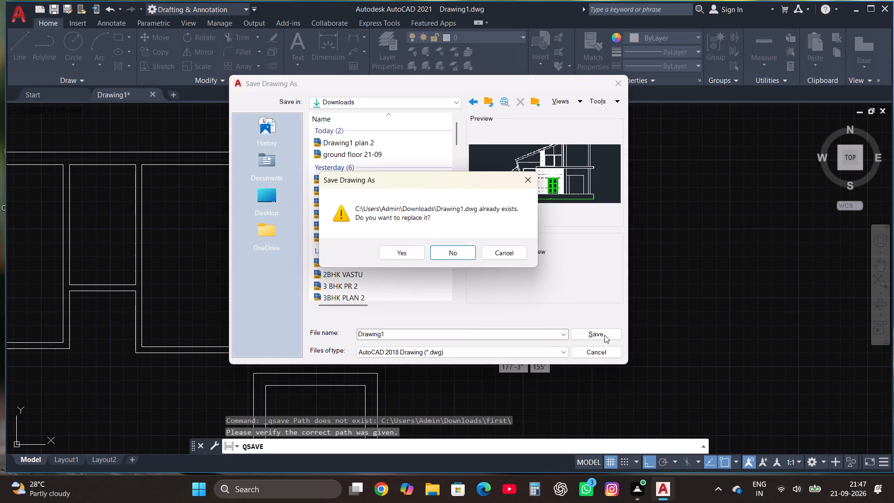
{"action": "left_click", "coordinate": [530, 177]}
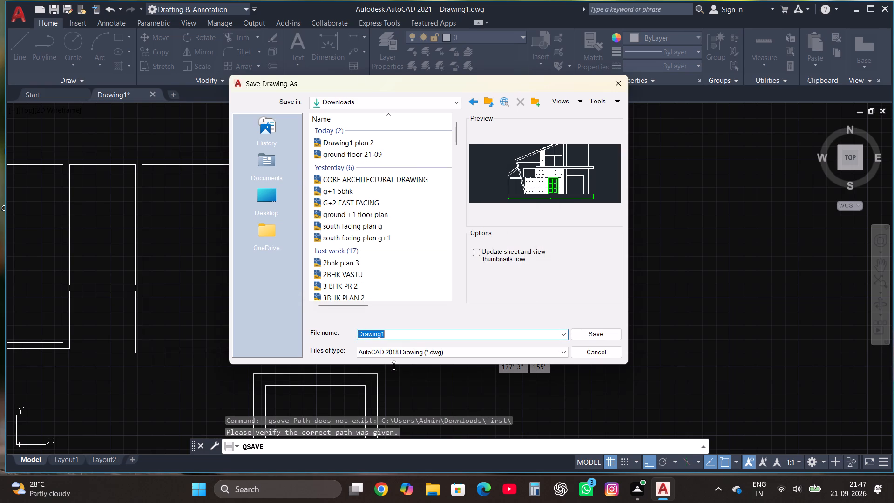
{"action": "type", "text": "firsr"}
{"action": "key", "text": "BackSpace"}
{"action": "type", "text": "t se"}
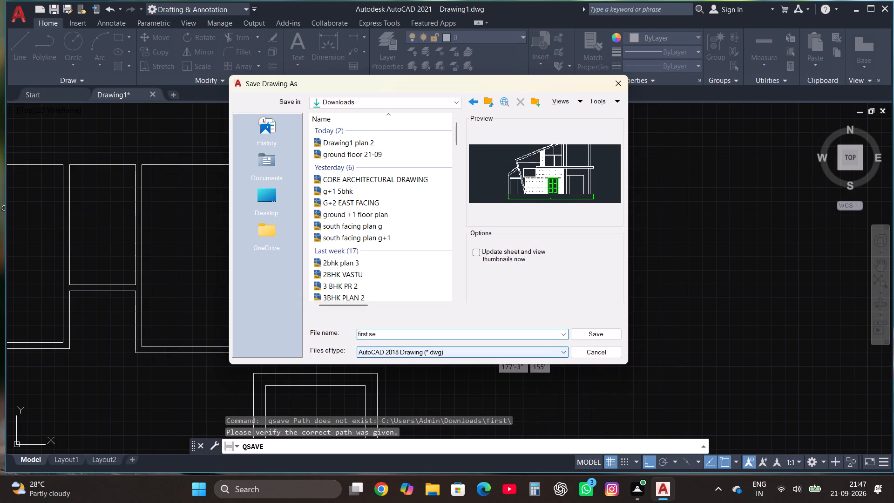
{"action": "type", "text": "con"}
{"action": "type", "text": "d floor"}
{"action": "left_click", "coordinate": [575, 336]}
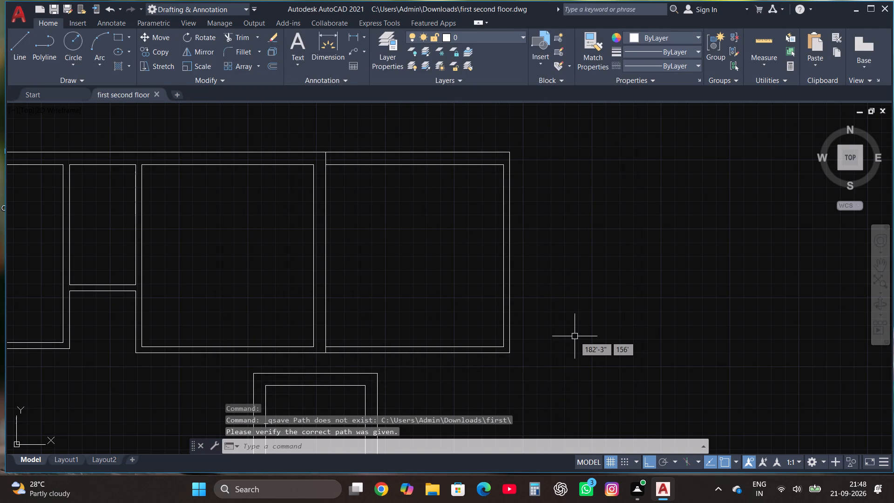
Draw a small room outline off the new room's outer right wall, level with its inner top edge: 4' right, 7'3" down, 4' back left.
{"action": "scroll", "coordinate": [574, 340], "scroll_direction": "down", "scroll_amount": 1}
{"action": "scroll", "coordinate": [601, 307], "scroll_direction": "up", "scroll_amount": 1}
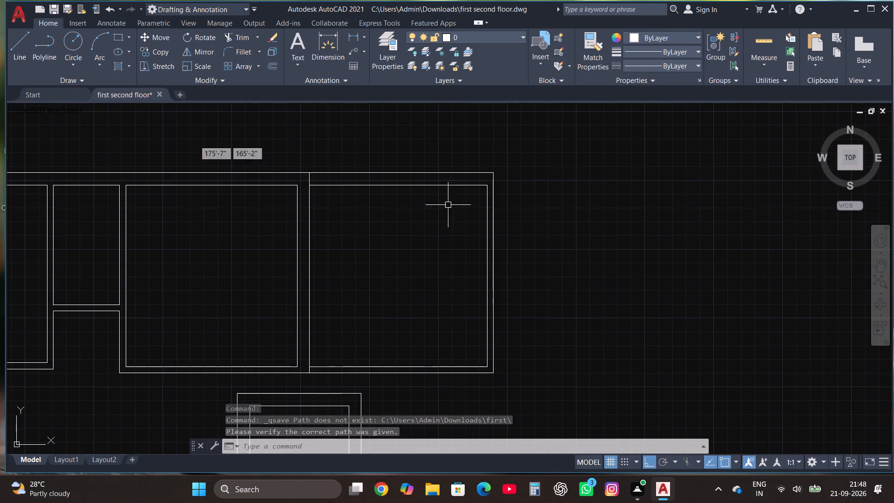
{"action": "left_click", "coordinate": [29, 44]}
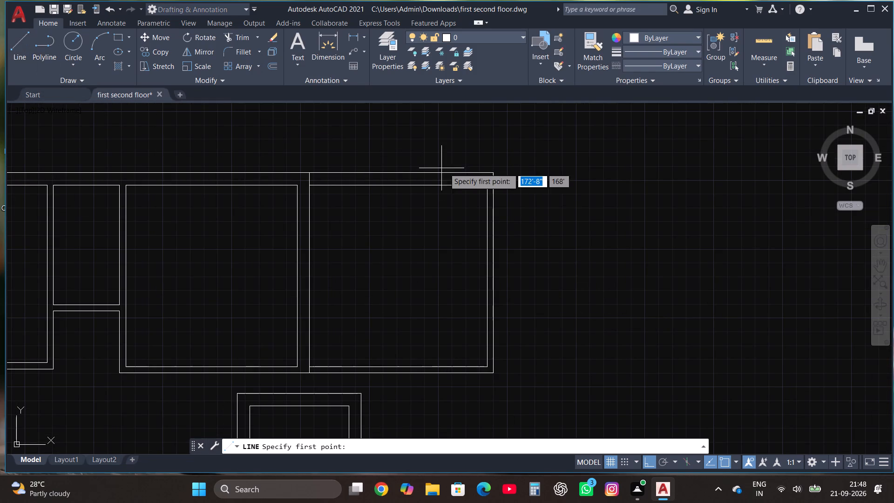
{"action": "scroll", "coordinate": [467, 195], "scroll_direction": "up", "scroll_amount": 2}
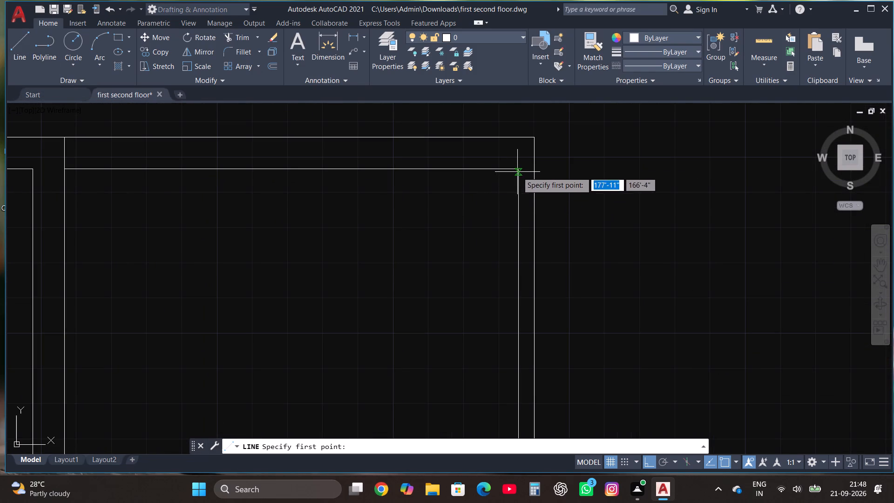
{"action": "left_click", "coordinate": [534, 170]}
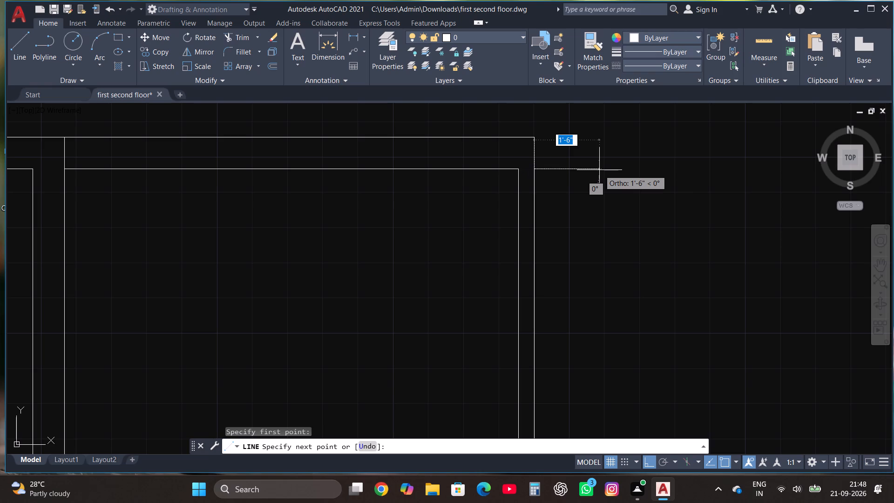
{"action": "type", "text": "4'"}
{"action": "key", "text": "Return"}
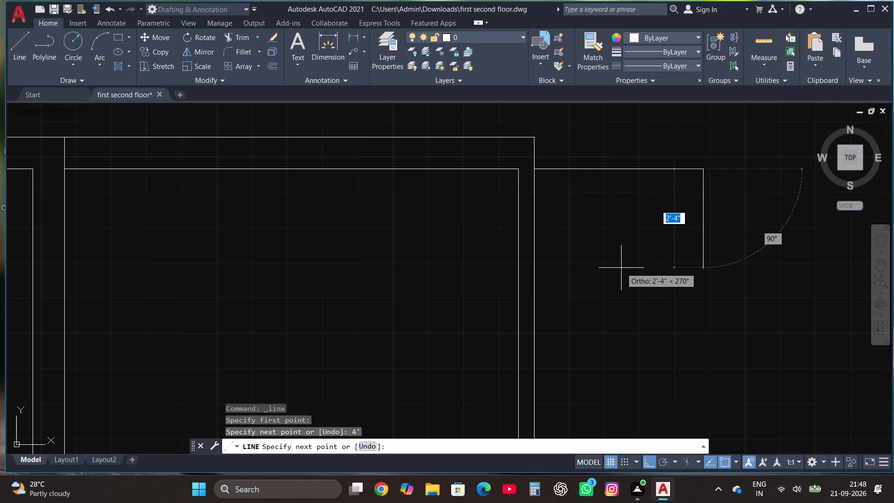
{"action": "type", "text": "7'3\""}
{"action": "key", "text": "Return"}
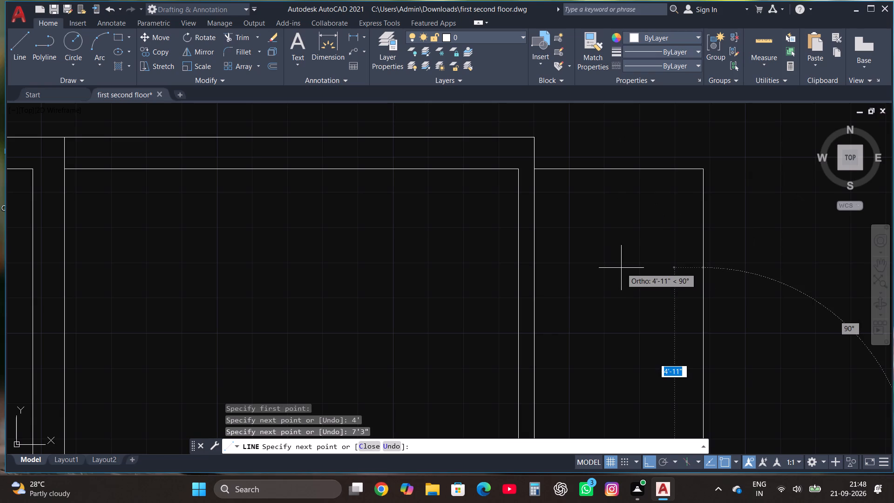
{"action": "scroll", "coordinate": [621, 268], "scroll_direction": "down", "scroll_amount": 4}
{"action": "type", "text": "4'"}
{"action": "key", "text": "Return"}
{"action": "key", "text": "Escape"}
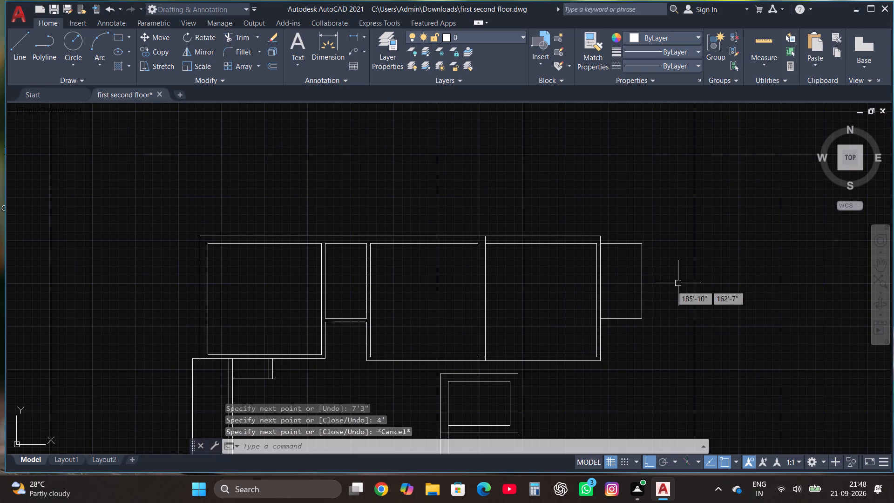
Offset the small room's outline outward to form its walls: 9" at the top, 4.5" on the right side and 4.5" at the bottom.
{"action": "scroll", "coordinate": [659, 311], "scroll_direction": "up", "scroll_amount": 1}
{"action": "left_click_drag", "start_coordinate": [664, 337], "coordinate": [662, 331]}
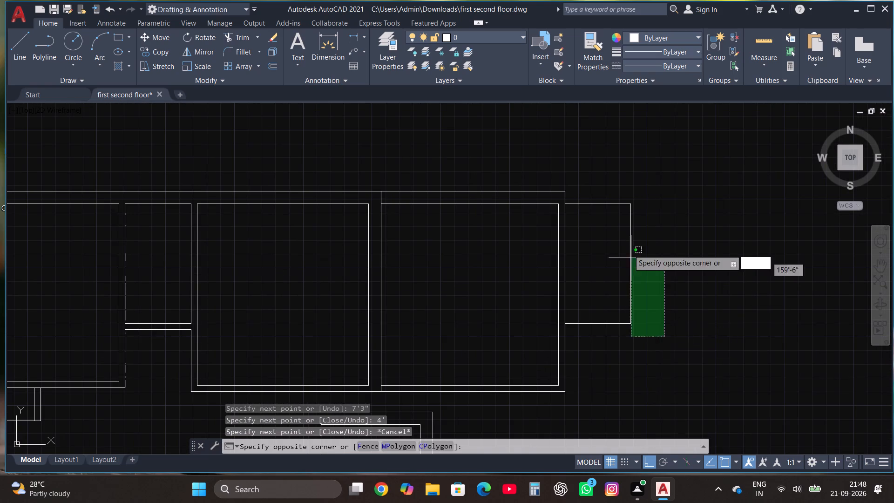
{"action": "left_click", "coordinate": [615, 177]}
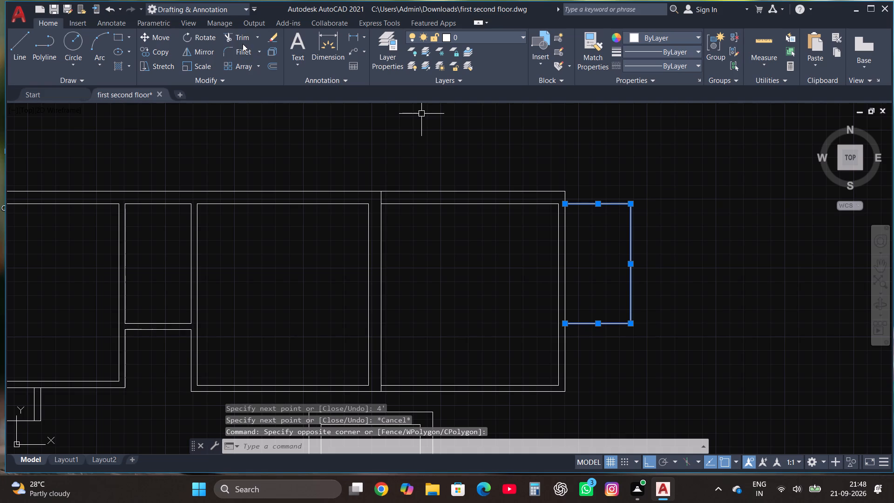
{"action": "left_click", "coordinate": [274, 69]}
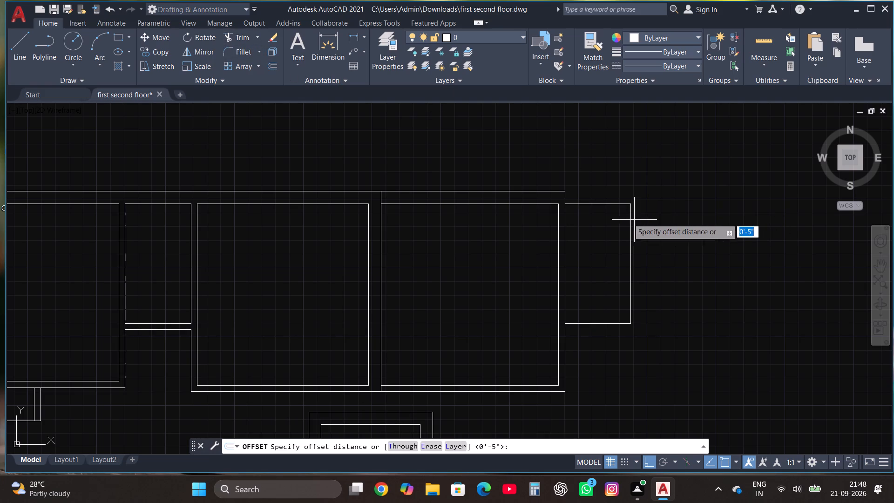
{"action": "left_click", "coordinate": [598, 204]}
{"action": "left_click", "coordinate": [599, 196]}
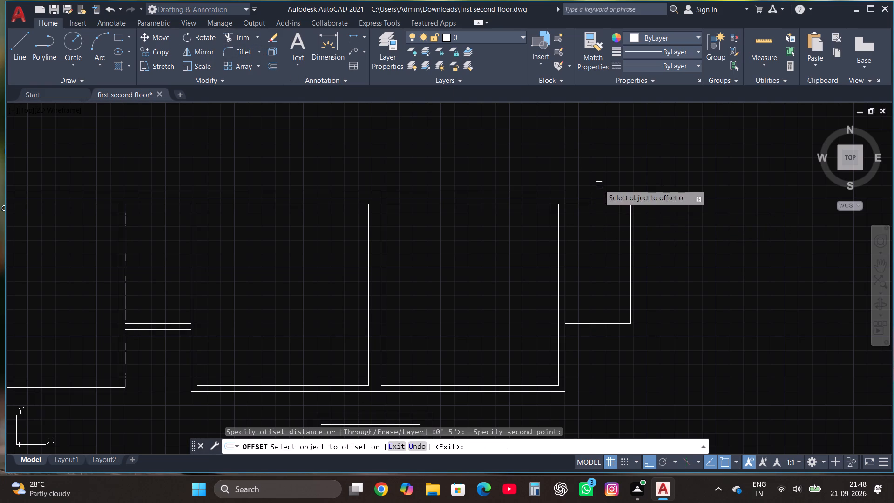
{"action": "left_click", "coordinate": [605, 201]}
{"action": "type", "text": "9\""}
{"action": "key", "text": "Return"}
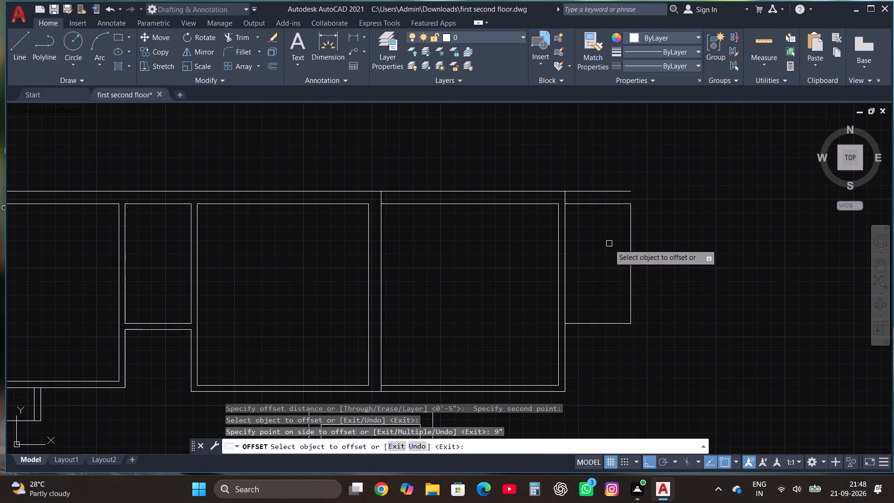
{"action": "left_click", "coordinate": [631, 262]}
{"action": "type", "text": "4.5\""}
{"action": "key", "text": "Return"}
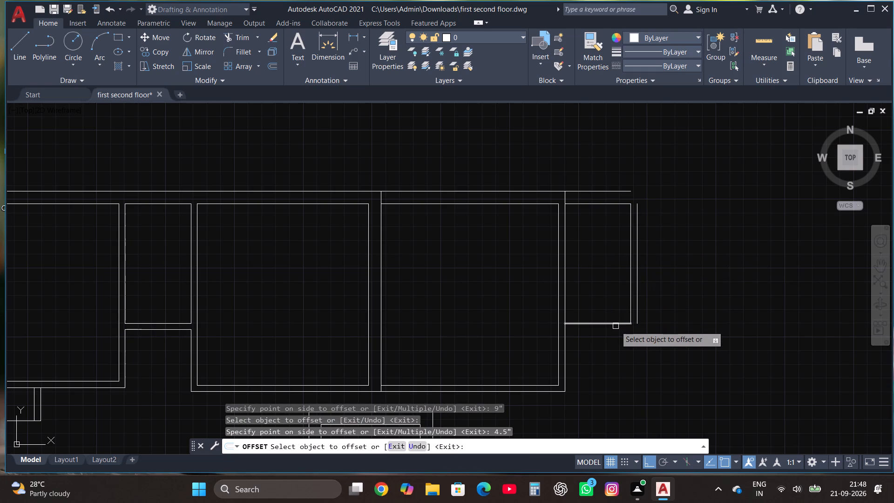
{"action": "left_click", "coordinate": [616, 326]}
{"action": "type", "text": "4.5\""}
{"action": "key", "text": "Return"}
{"action": "key", "text": "Escape"}
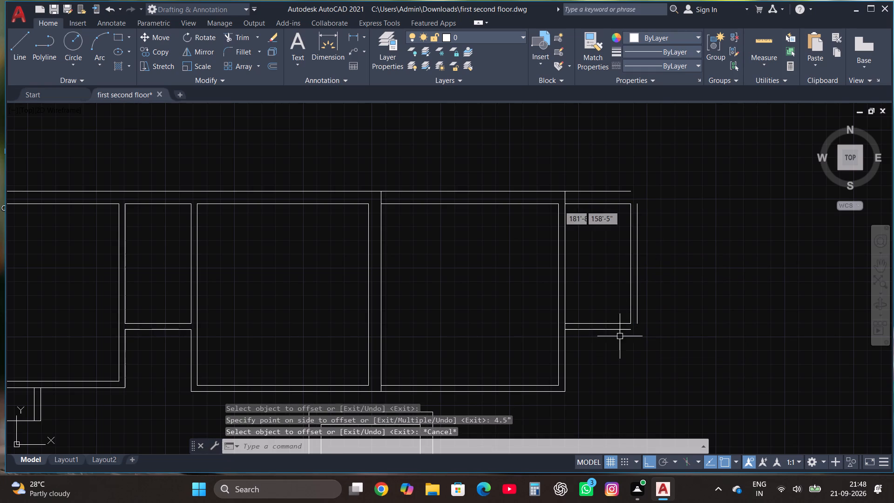
Fillet the small room's outer wall lines into closed corners at its upper right and lower right.
{"action": "left_click", "coordinate": [245, 52]}
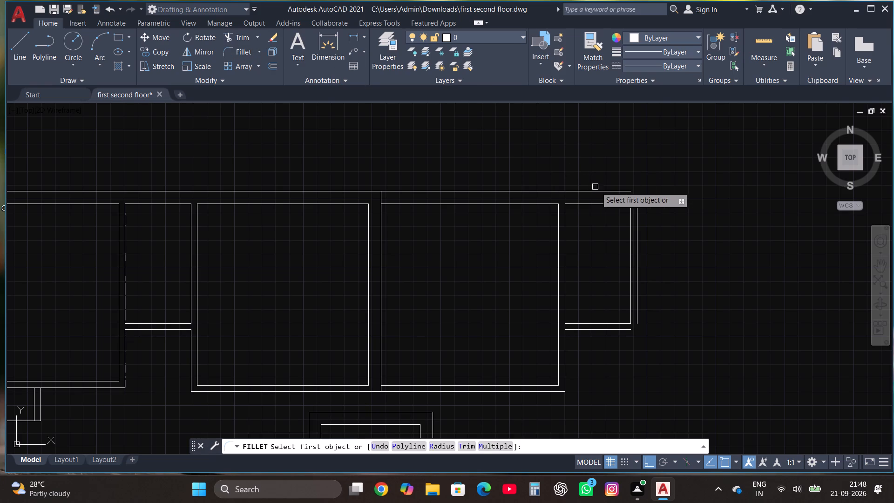
{"action": "left_click", "coordinate": [599, 190]}
{"action": "left_click", "coordinate": [637, 213]}
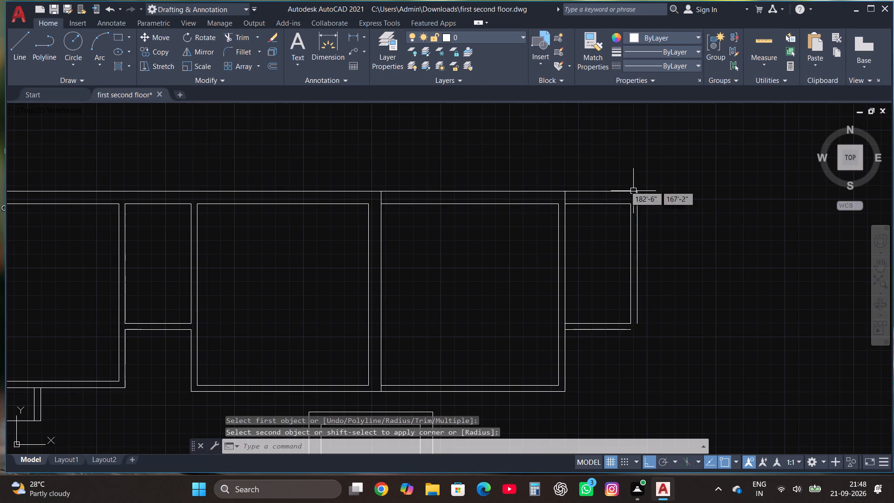
{"action": "left_click", "coordinate": [248, 54]}
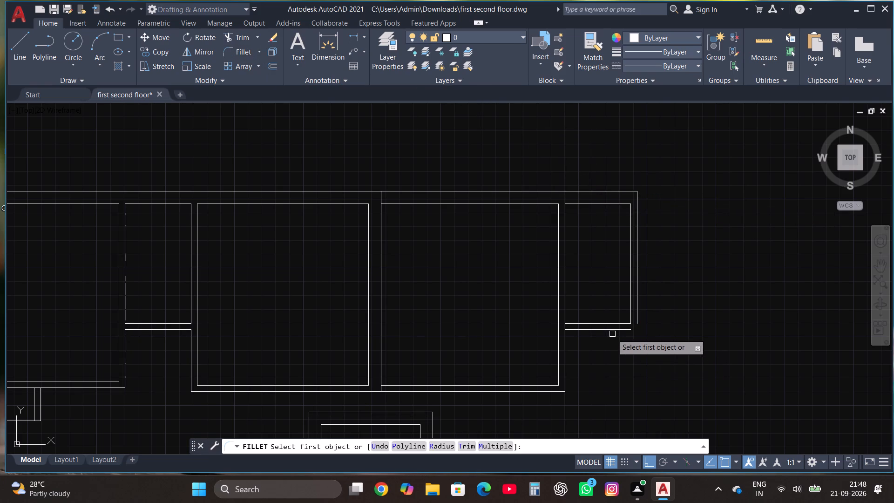
{"action": "left_click", "coordinate": [611, 333]}
{"action": "left_click", "coordinate": [638, 320]}
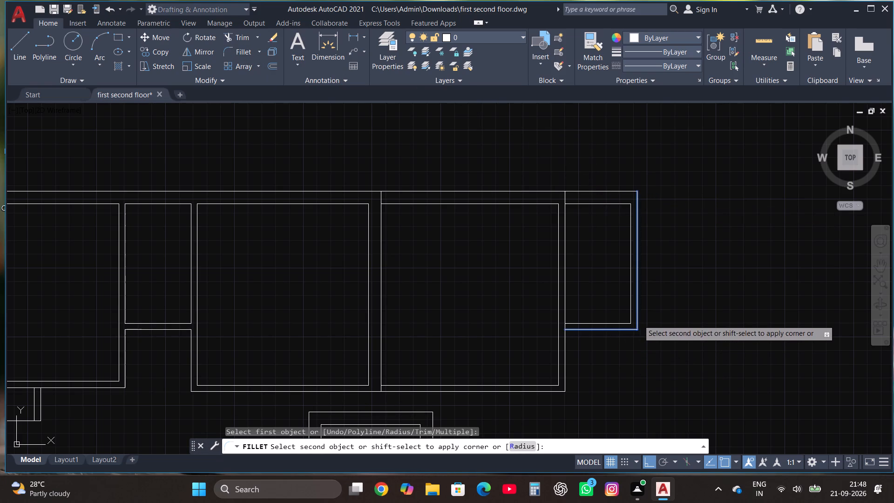
Draw a room outline off the small room's outer right wall, level with its inner top edge: 10'4.5" right, 11' down, 10'4.5" left, up to its lower corner.
{"action": "scroll", "coordinate": [594, 295], "scroll_direction": "down", "scroll_amount": 2}
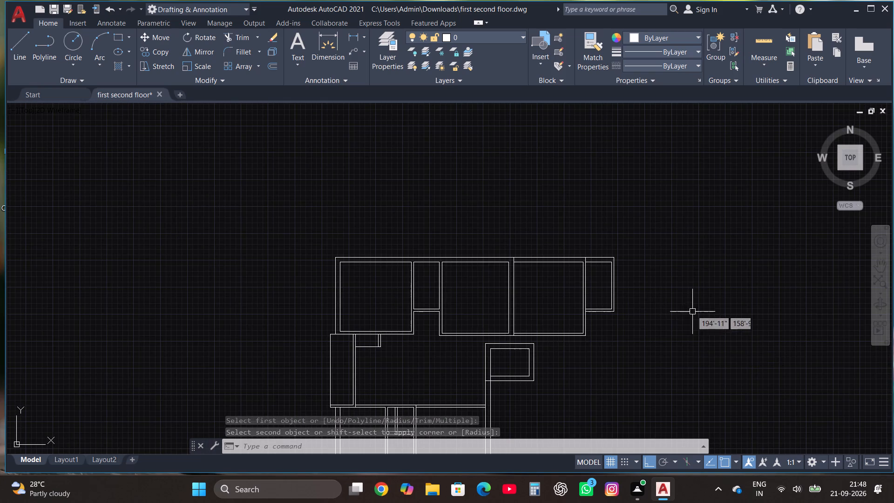
{"action": "scroll", "coordinate": [686, 287], "scroll_direction": "up", "scroll_amount": 3}
{"action": "left_click", "coordinate": [14, 40]}
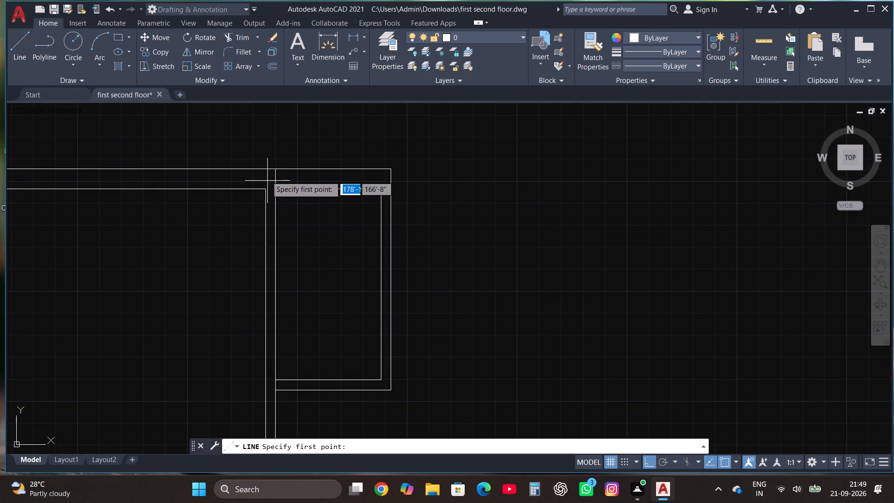
{"action": "left_click", "coordinate": [394, 190]}
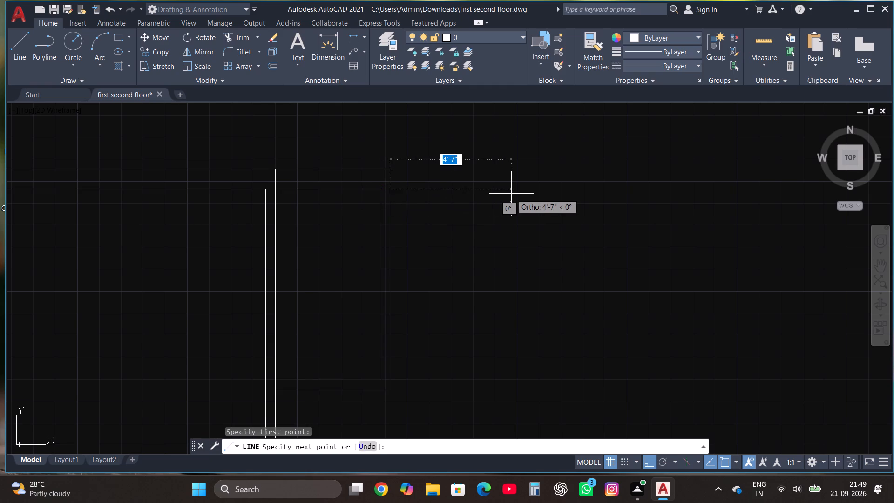
{"action": "type", "text": "10'4"}
{"action": "type", "text": ".5\""}
{"action": "key", "text": "Return"}
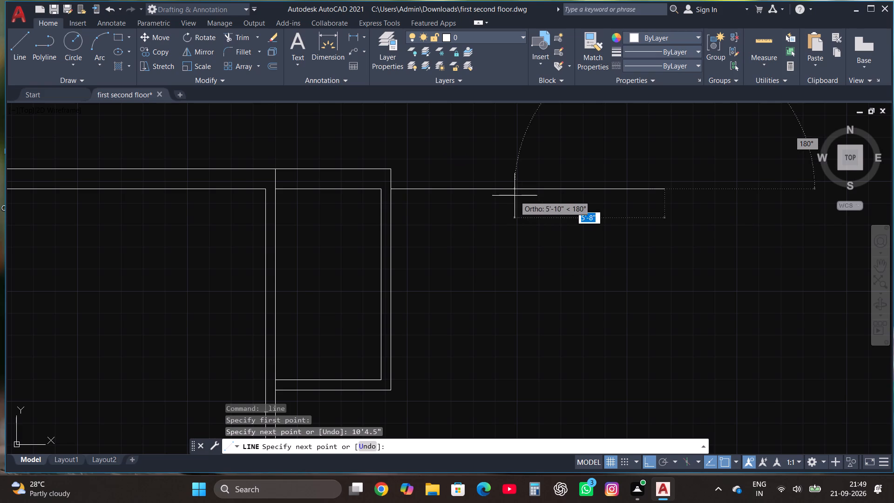
{"action": "type", "text": "11'"}
{"action": "key", "text": "Return"}
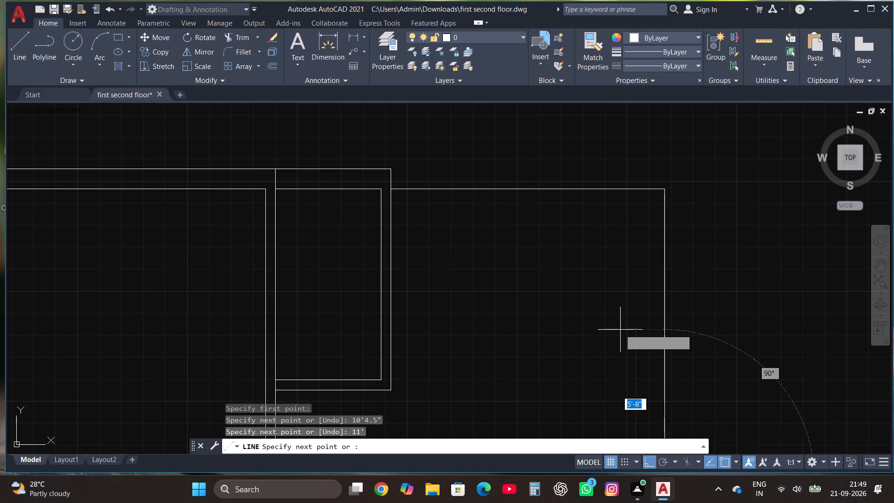
{"action": "scroll", "coordinate": [622, 329], "scroll_direction": "down", "scroll_amount": 4}
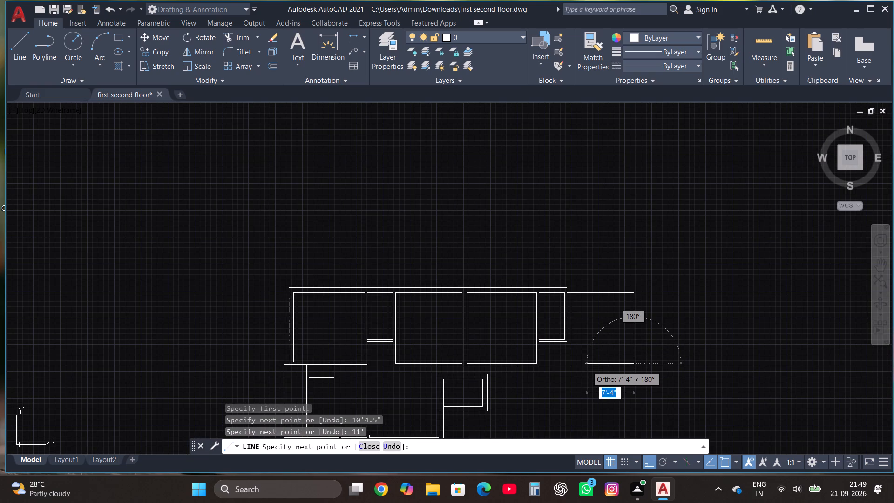
{"action": "scroll", "coordinate": [557, 370], "scroll_direction": "up", "scroll_amount": 1}
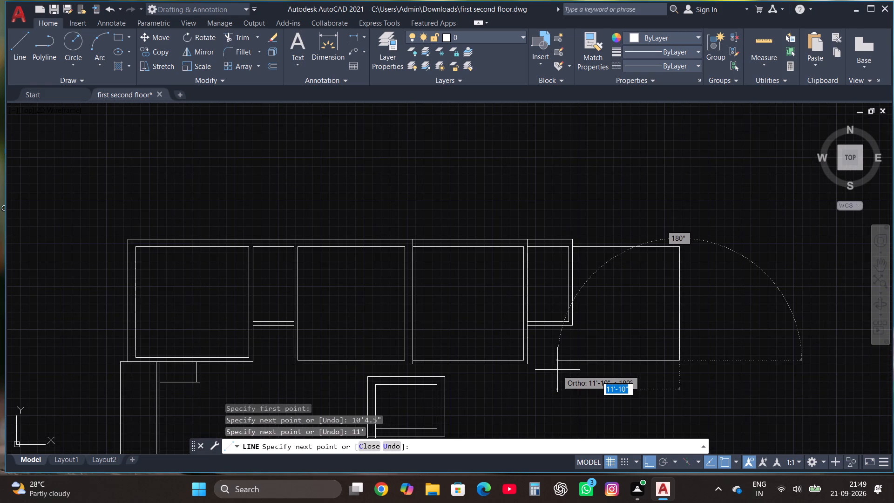
{"action": "key", "text": "4"}
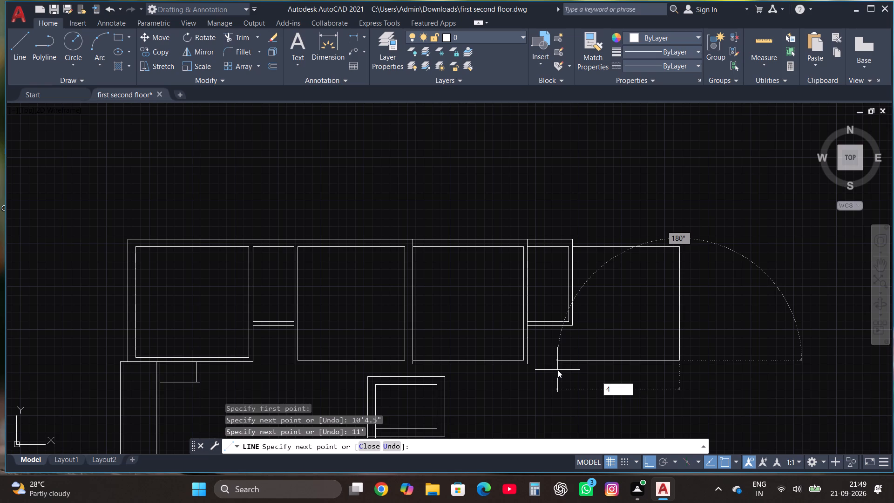
{"action": "key", "text": "BackSpace"}
{"action": "type", "text": "10."}
{"action": "key", "text": "BackSpace"}
{"action": "key", "text": "apostrophe"}
{"action": "type", "text": "4."}
{"action": "key", "text": "5"}
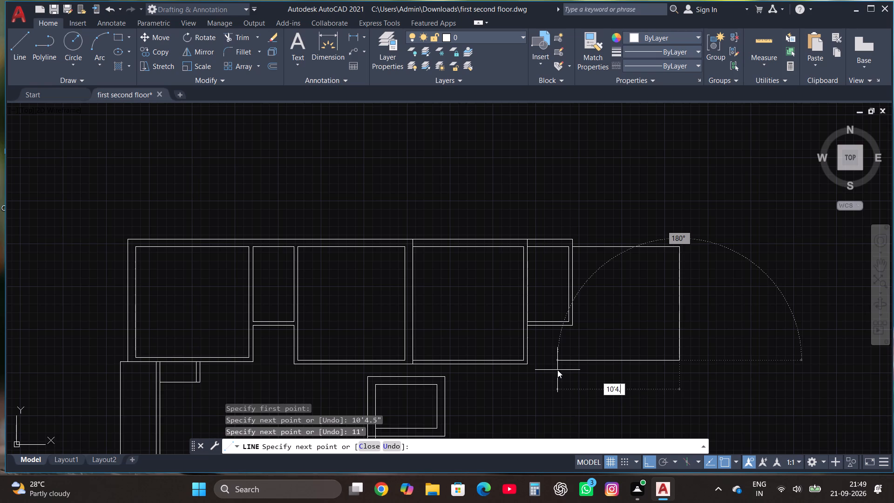
{"action": "key", "text": "shift+quotedbl"}
{"action": "key", "text": "Return"}
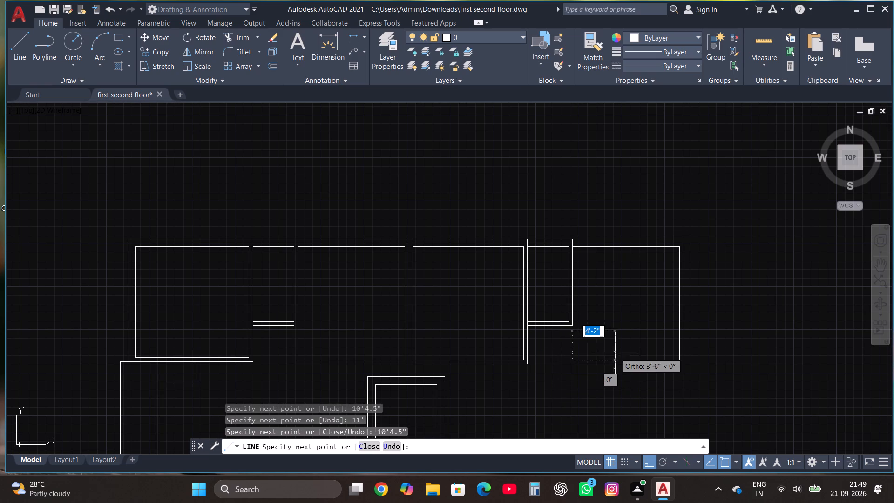
{"action": "scroll", "coordinate": [583, 326], "scroll_direction": "up", "scroll_amount": 3}
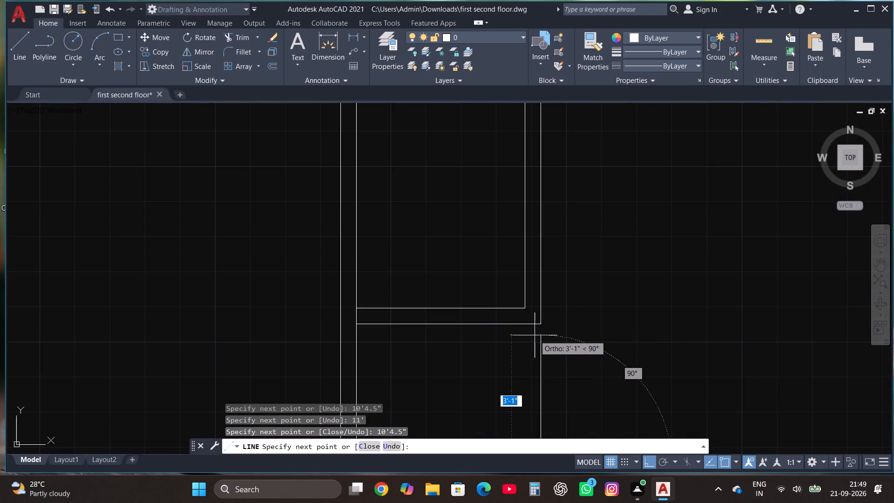
{"action": "left_click", "coordinate": [539, 325]}
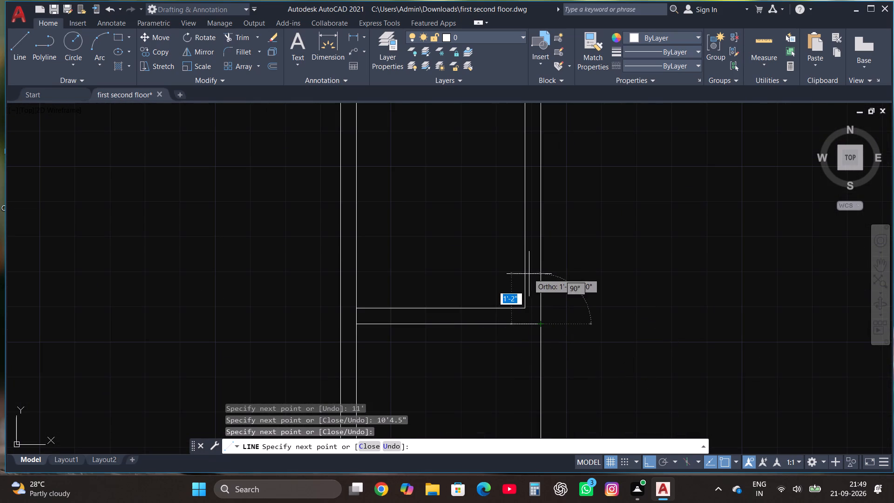
{"action": "key", "text": "Escape"}
Offset the new end room's outline outward: 9" at the top and right side, 4.5" at the bottom and the lower left side.
{"action": "scroll", "coordinate": [529, 274], "scroll_direction": "down", "scroll_amount": 3}
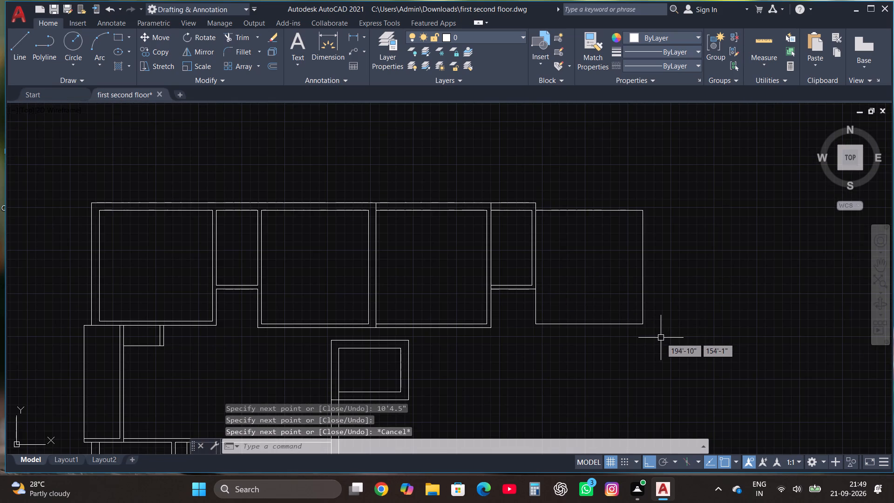
{"action": "left_click", "coordinate": [667, 341]}
{"action": "left_click", "coordinate": [586, 180]}
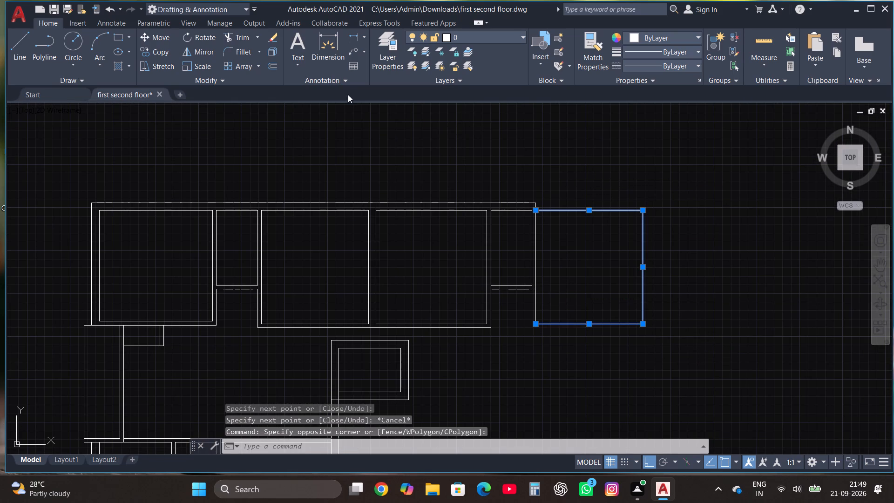
{"action": "left_click", "coordinate": [277, 67]}
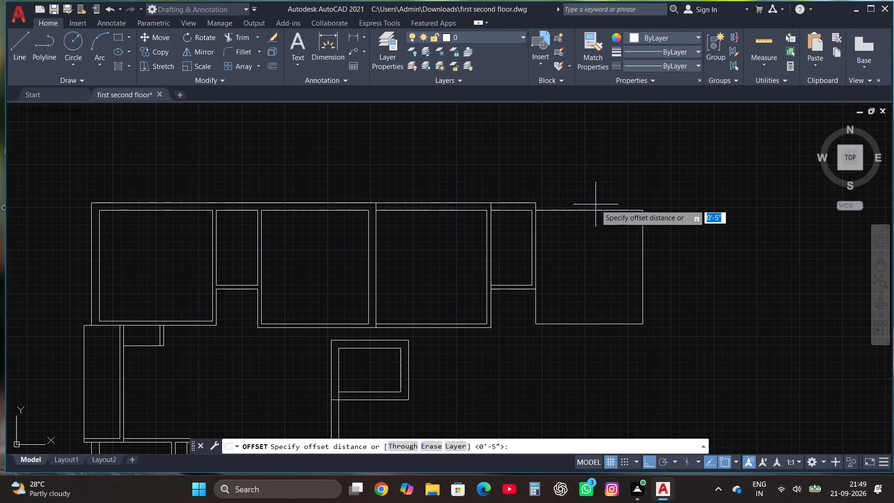
{"action": "left_click", "coordinate": [581, 211]}
{"action": "left_click", "coordinate": [581, 200]}
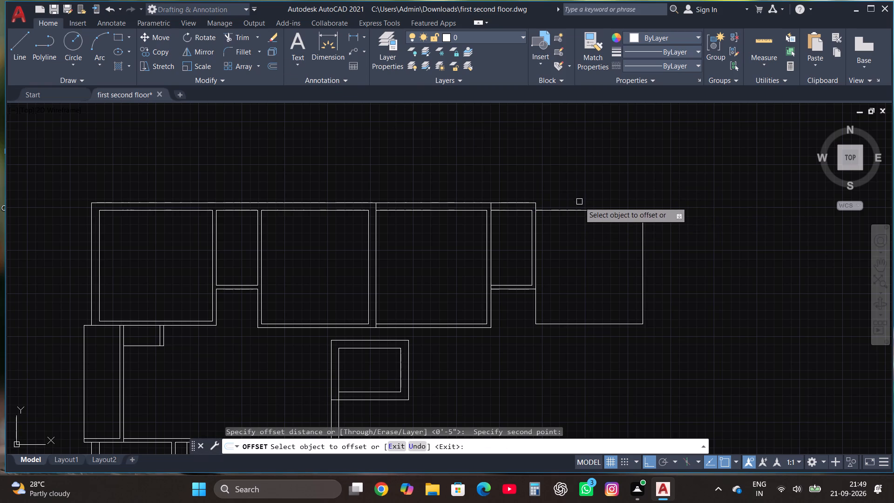
{"action": "left_click", "coordinate": [579, 212]}
{"action": "type", "text": "9\""}
{"action": "key", "text": "Return"}
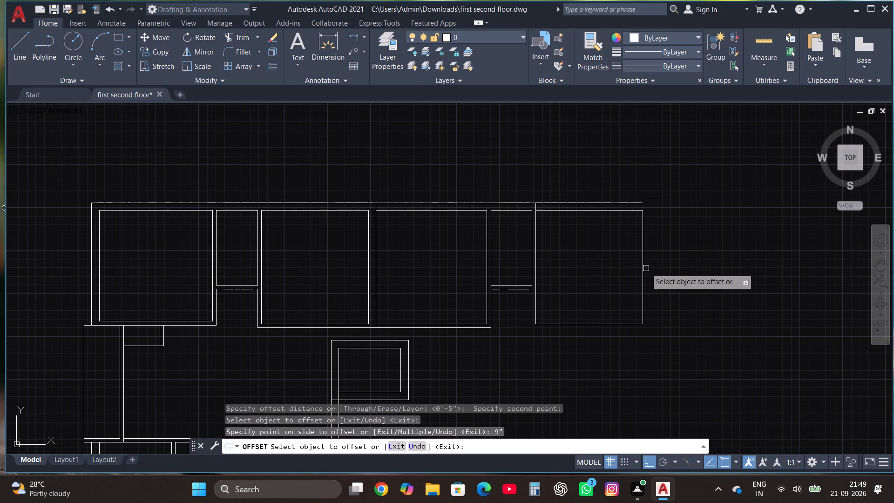
{"action": "left_click", "coordinate": [642, 264]}
{"action": "type", "text": "9\""}
{"action": "key", "text": "Return"}
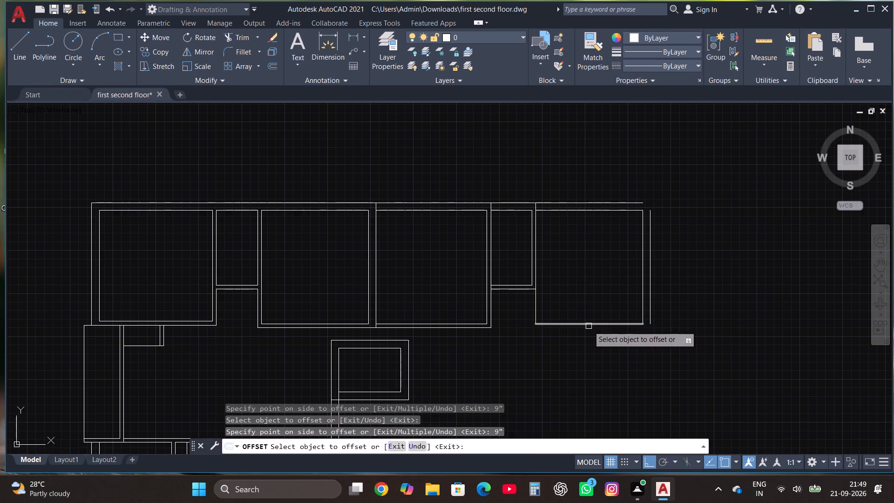
{"action": "left_click", "coordinate": [589, 327]}
{"action": "type", "text": "4.5\""}
{"action": "key", "text": "Return"}
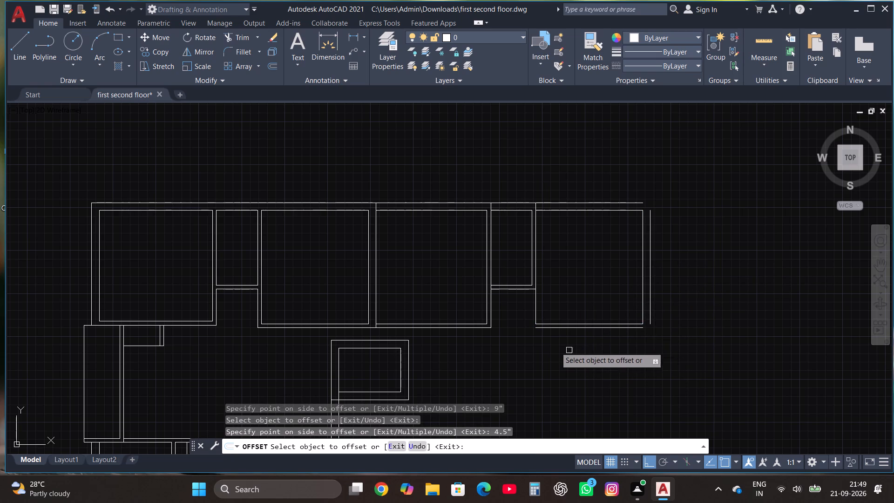
{"action": "left_click", "coordinate": [534, 313]}
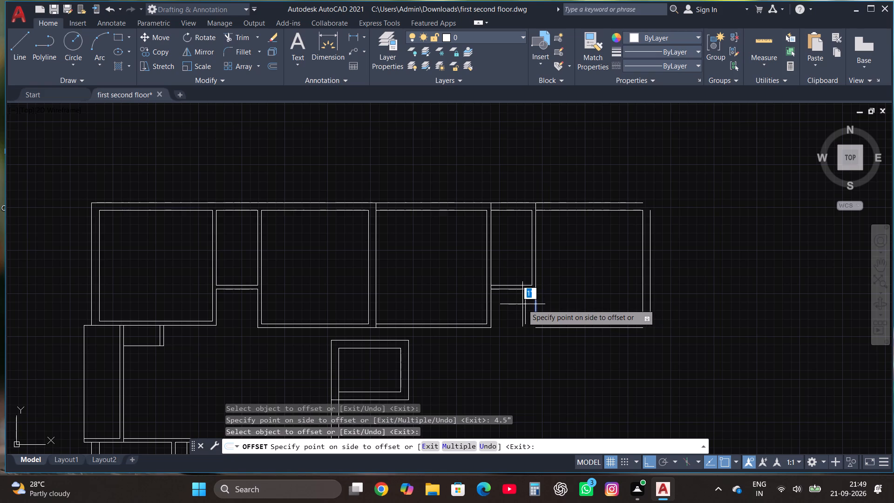
{"action": "type", "text": "4.5\""}
{"action": "key", "text": "Return"}
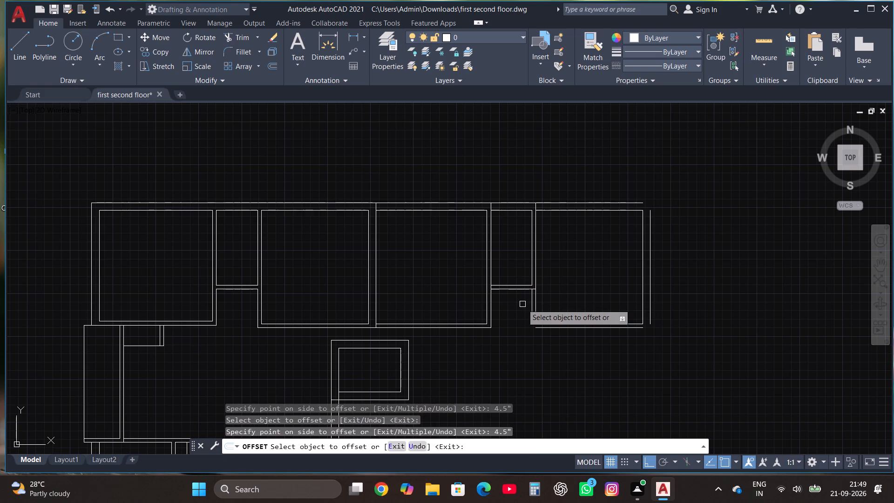
{"action": "key", "text": "Escape"}
Fillet the end room's outer wall lines into closed corners at its upper right, lower left and lower right.
{"action": "left_click", "coordinate": [234, 49]}
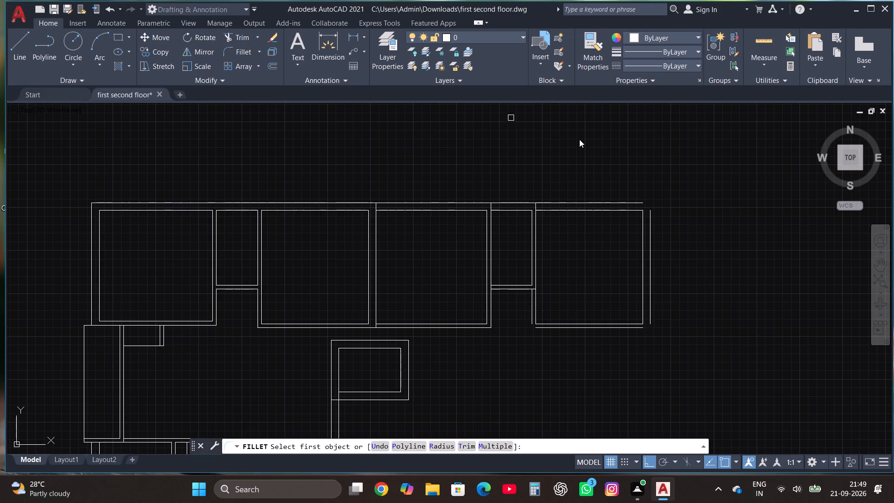
{"action": "left_click", "coordinate": [637, 202]}
{"action": "left_click", "coordinate": [650, 223]}
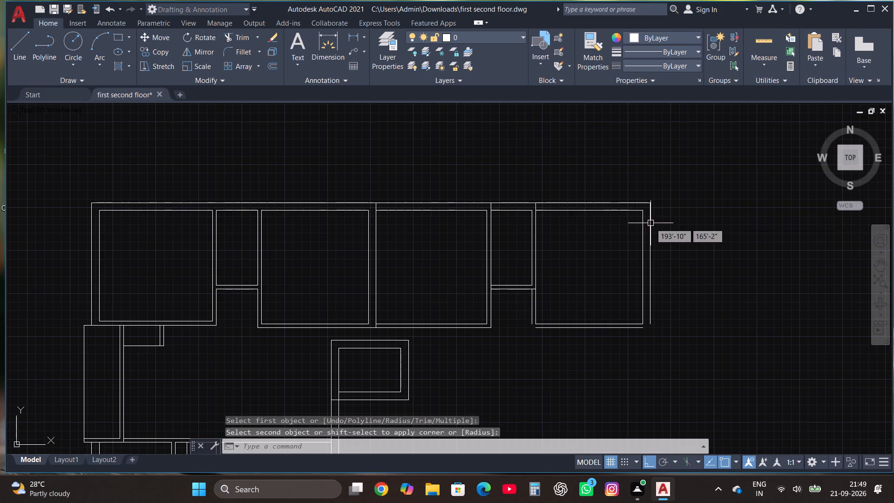
{"action": "left_click", "coordinate": [243, 50]}
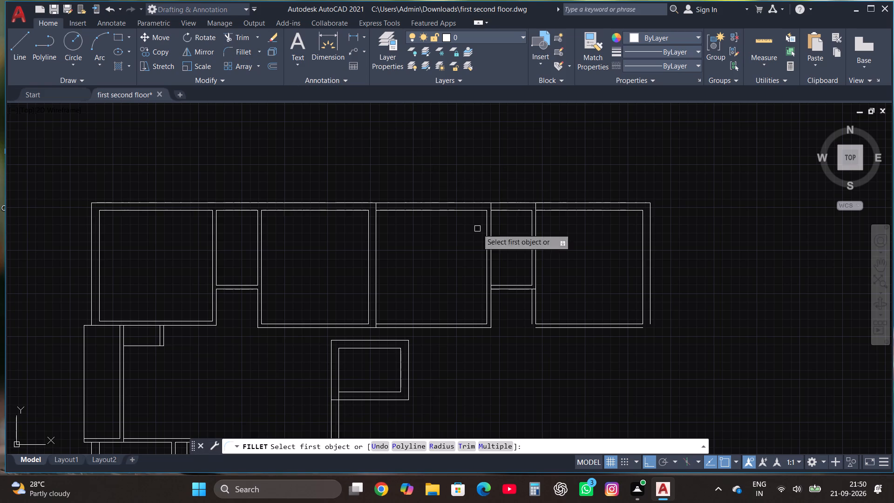
{"action": "left_click", "coordinate": [529, 322]}
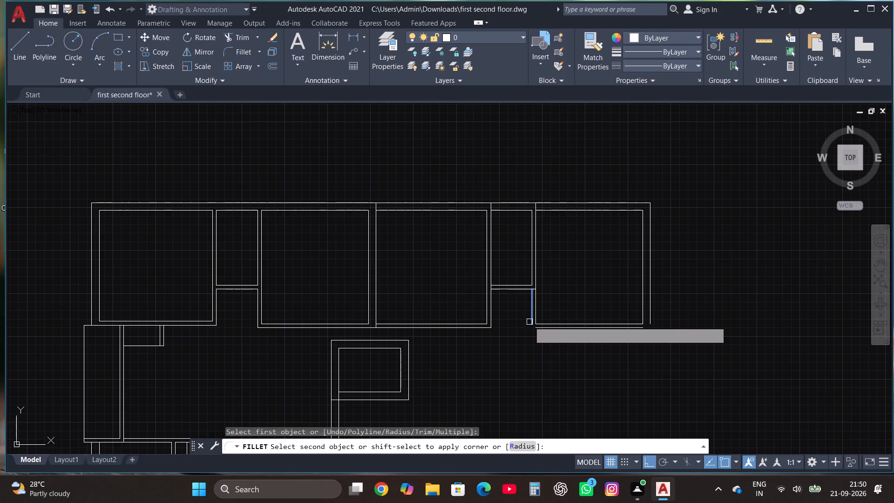
{"action": "left_click", "coordinate": [537, 330]}
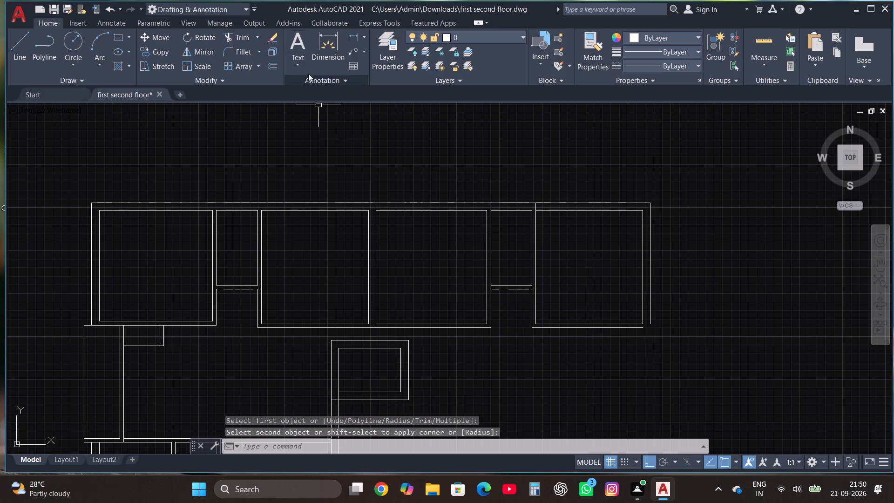
{"action": "left_click", "coordinate": [231, 50]}
{"action": "left_click", "coordinate": [622, 329]}
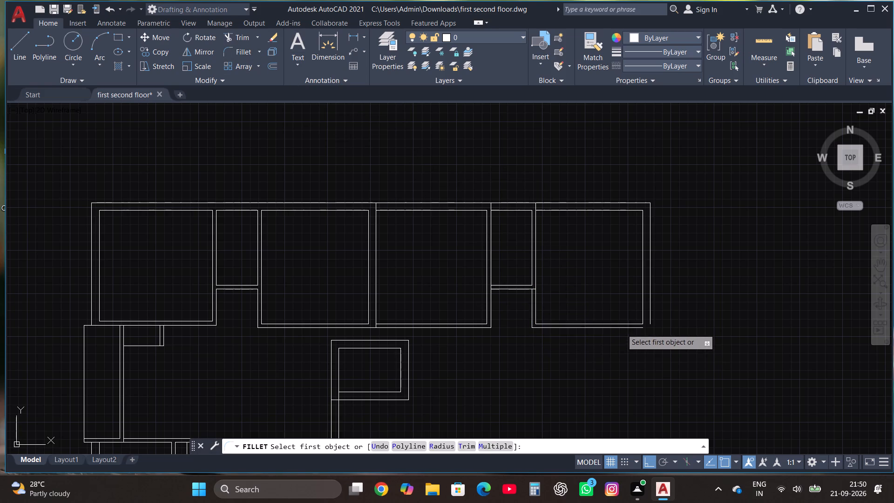
{"action": "left_click", "coordinate": [650, 322]}
Trim the three partition lines that cross the 9" top wall along the adjoining unit's rooms.
{"action": "scroll", "coordinate": [501, 177], "scroll_direction": "down", "scroll_amount": 2}
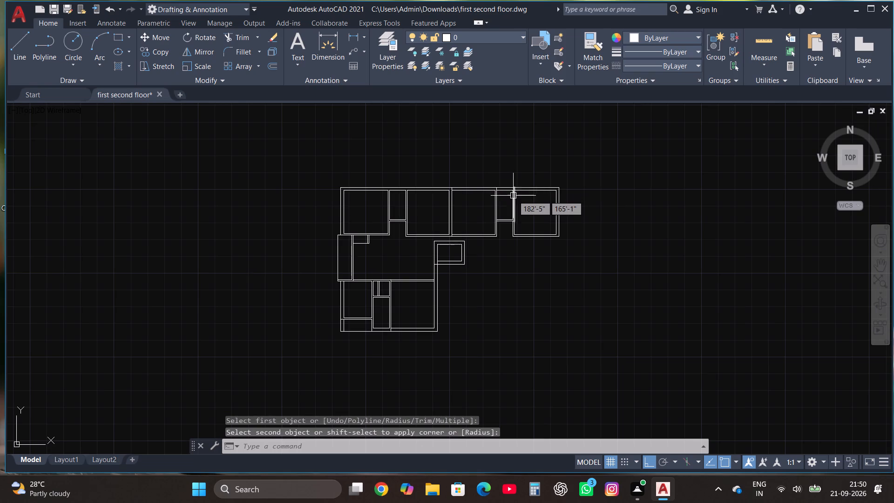
{"action": "scroll", "coordinate": [513, 196], "scroll_direction": "up", "scroll_amount": 2}
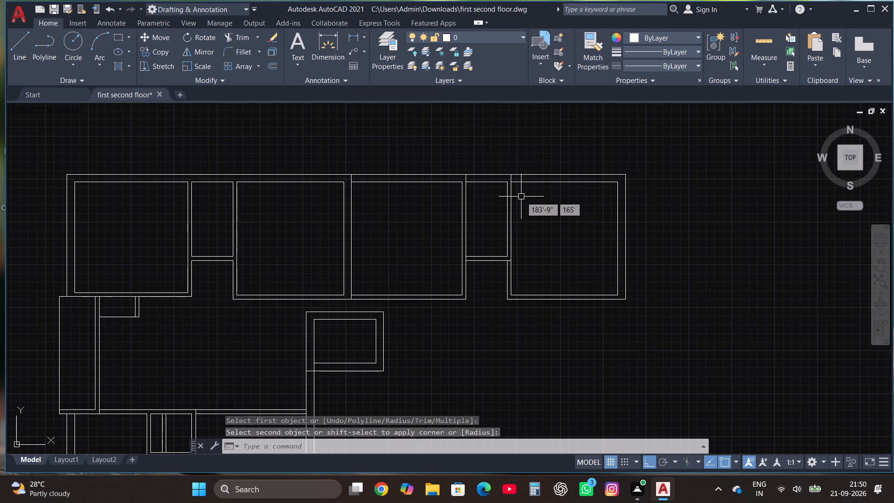
{"action": "left_click", "coordinate": [233, 38]}
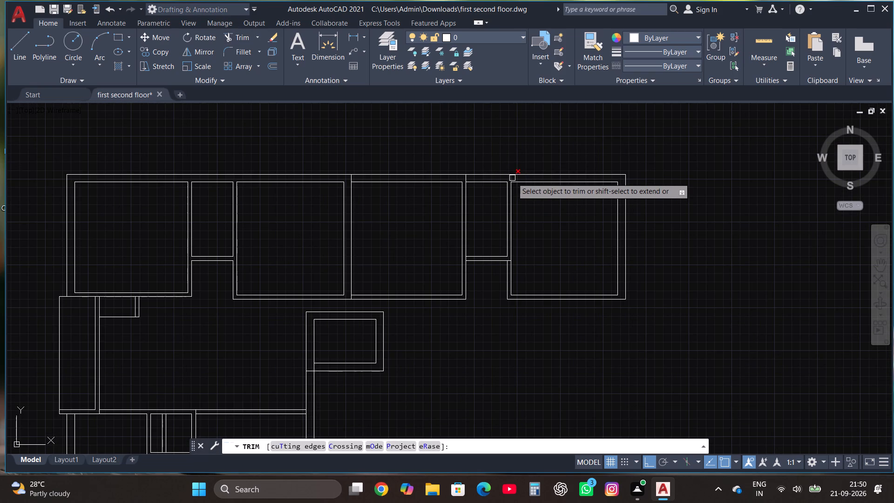
{"action": "left_click", "coordinate": [512, 178]}
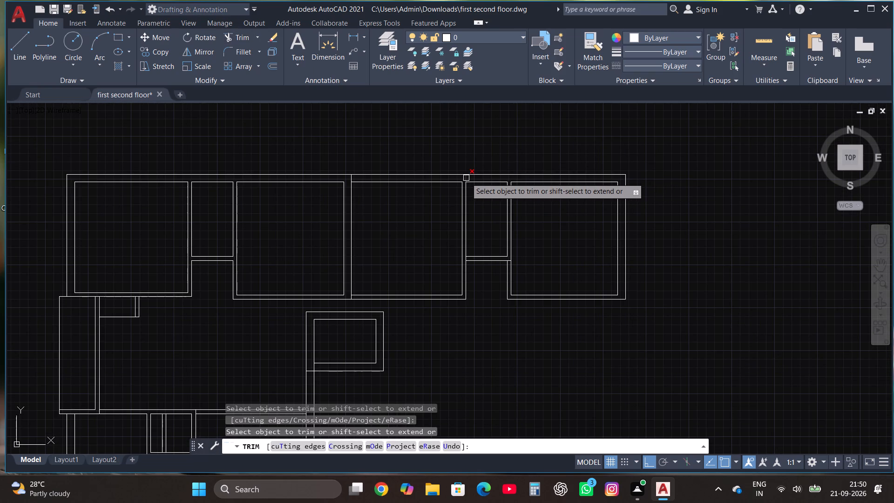
{"action": "left_click", "coordinate": [466, 178]}
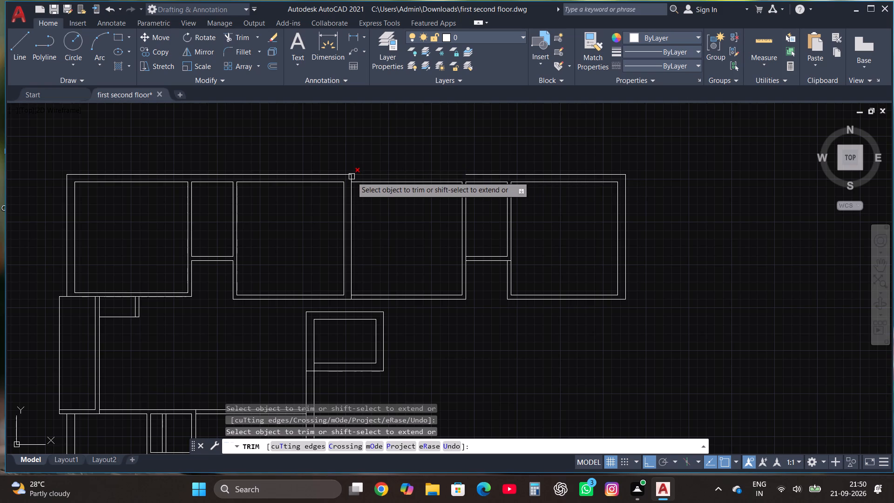
{"action": "scroll", "coordinate": [350, 179], "scroll_direction": "up", "scroll_amount": 1}
{"action": "left_click", "coordinate": [350, 179]}
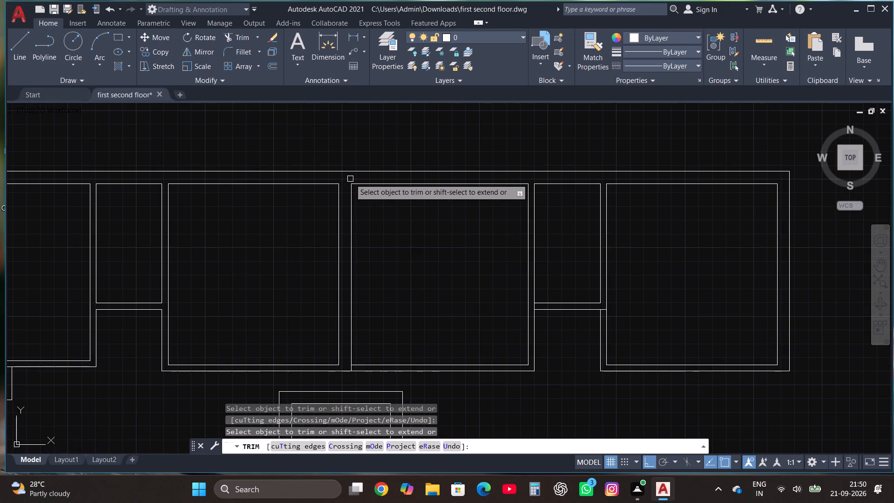
Trim the wall-line stubs at both ends of the adjoining unit's small room bottom wall and at the foot of the shared wall.
{"action": "scroll", "coordinate": [596, 319], "scroll_direction": "up", "scroll_amount": 2}
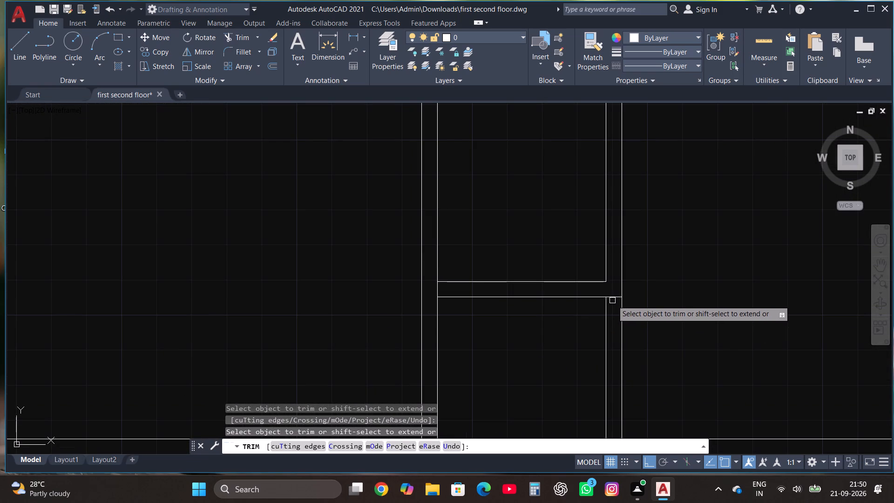
{"action": "left_click", "coordinate": [613, 298]}
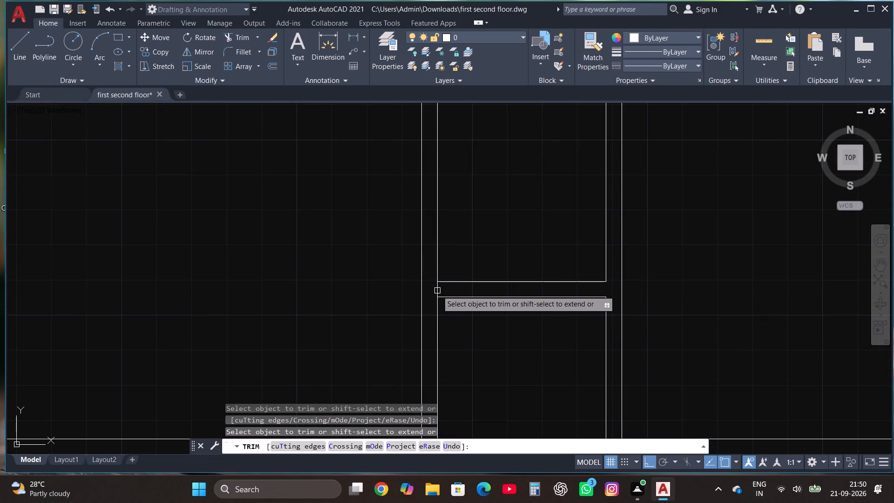
{"action": "left_click", "coordinate": [437, 291]}
{"action": "scroll", "coordinate": [501, 250], "scroll_direction": "down", "scroll_amount": 3}
{"action": "scroll", "coordinate": [385, 284], "scroll_direction": "up", "scroll_amount": 3}
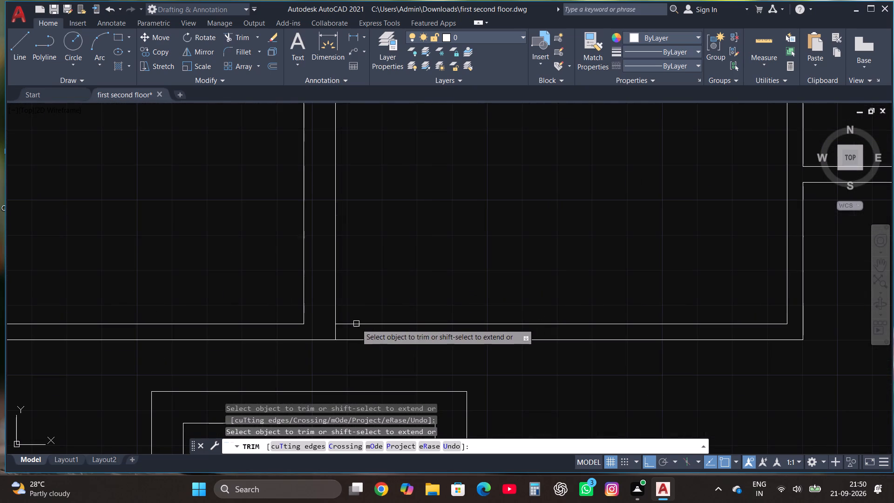
{"action": "left_click", "coordinate": [337, 331]}
{"action": "scroll", "coordinate": [337, 331], "scroll_direction": "down", "scroll_amount": 5}
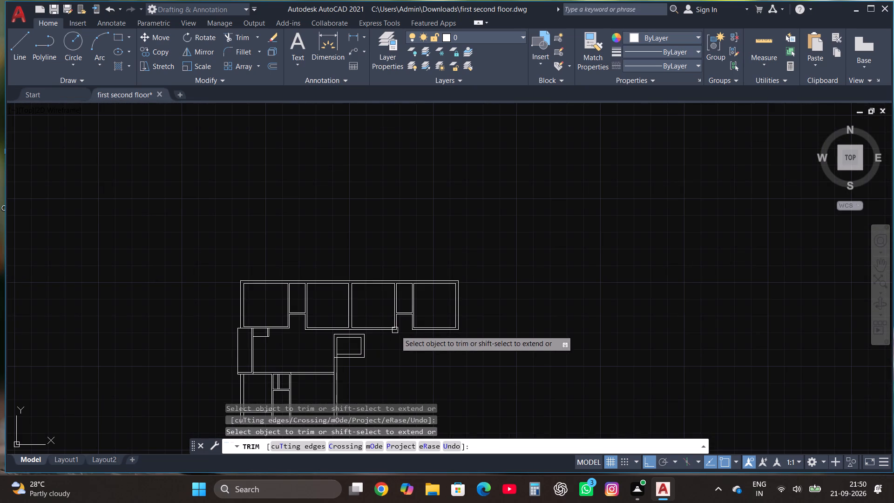
{"action": "scroll", "coordinate": [397, 350], "scroll_direction": "up", "scroll_amount": 1}
{"action": "key", "text": "Escape"}
Draw a vertical line from the central small room's outer upper-right corner to the room wall above, trimming the part that overshoots.
{"action": "scroll", "coordinate": [450, 275], "scroll_direction": "down", "scroll_amount": 1}
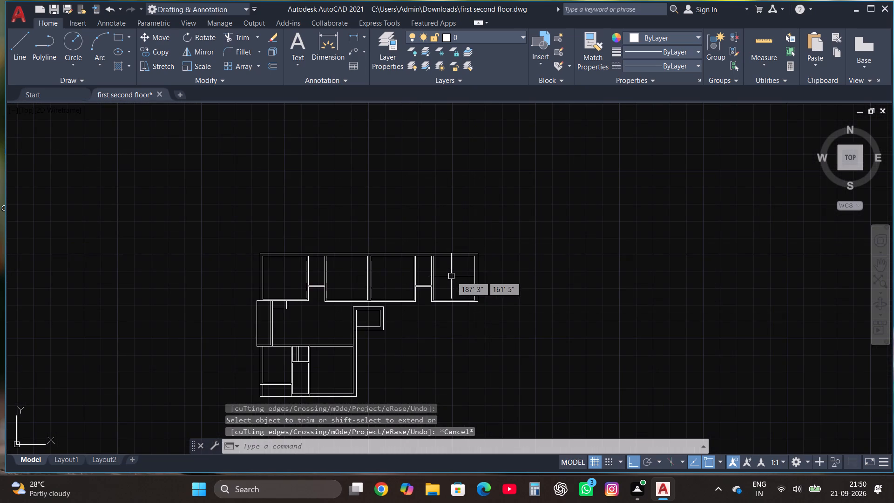
{"action": "scroll", "coordinate": [455, 227], "scroll_direction": "down", "scroll_amount": 2}
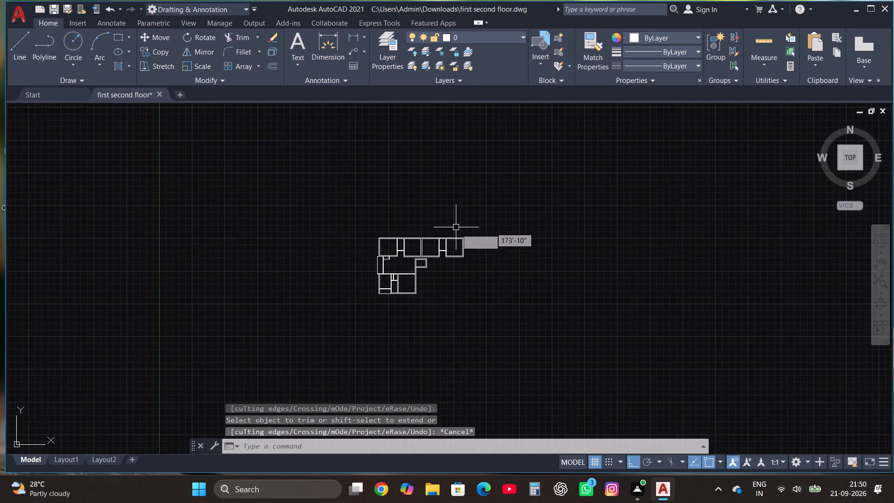
{"action": "scroll", "coordinate": [465, 264], "scroll_direction": "up", "scroll_amount": 3}
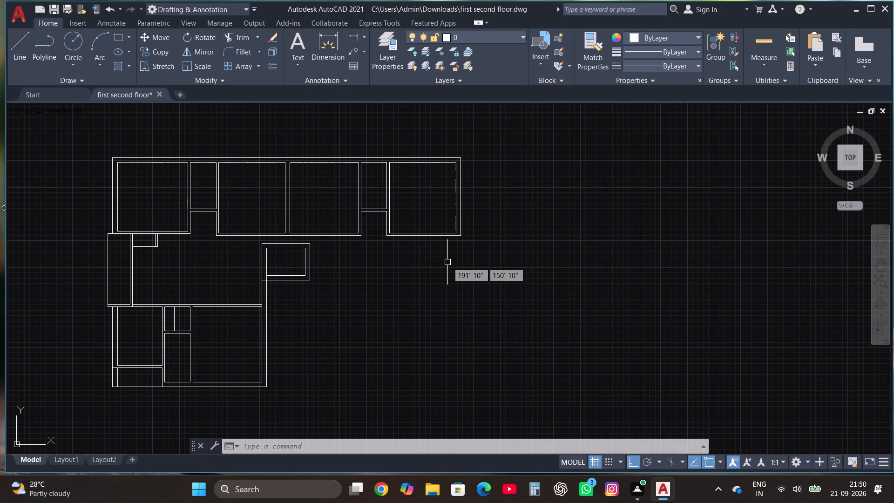
{"action": "scroll", "coordinate": [447, 262], "scroll_direction": "down", "scroll_amount": 1}
{"action": "scroll", "coordinate": [374, 261], "scroll_direction": "up", "scroll_amount": 1}
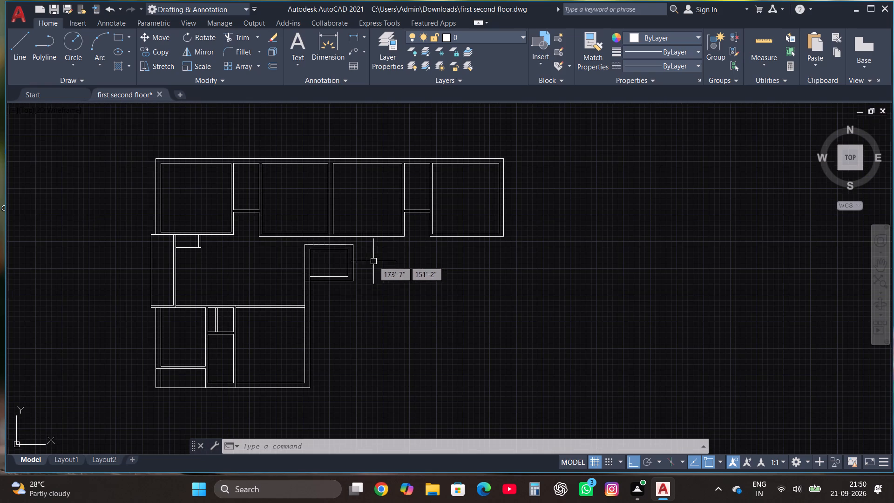
{"action": "left_click", "coordinate": [18, 38]}
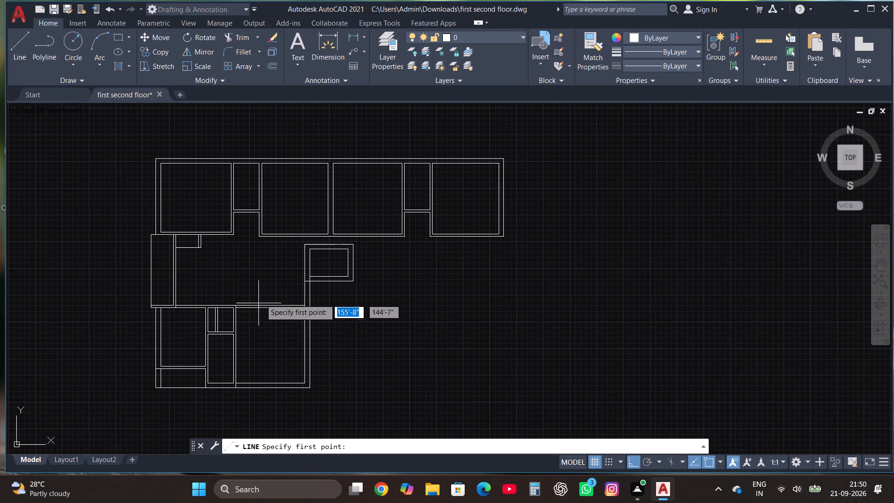
{"action": "scroll", "coordinate": [354, 240], "scroll_direction": "up", "scroll_amount": 3}
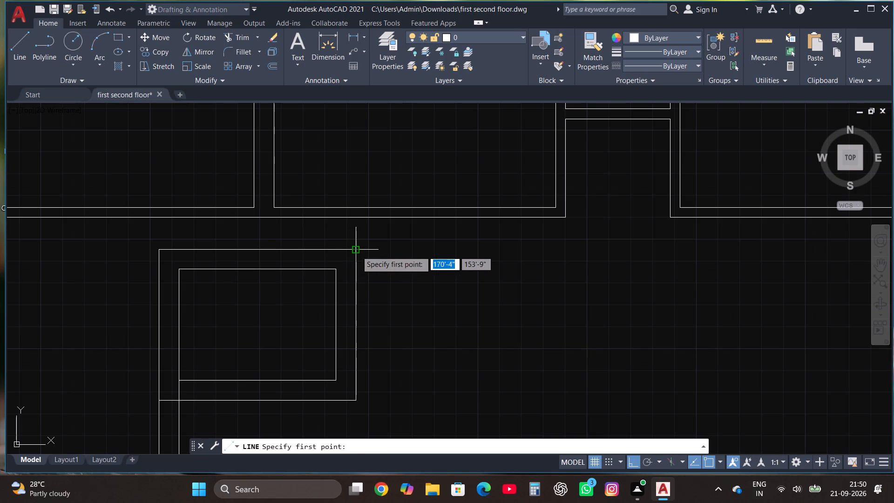
{"action": "left_click", "coordinate": [357, 251]}
{"action": "left_click", "coordinate": [358, 212]}
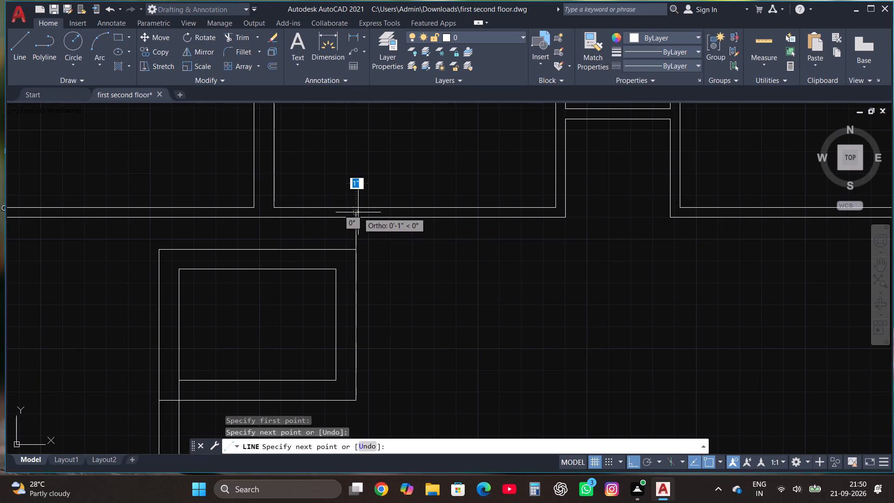
{"action": "left_click", "coordinate": [239, 33]}
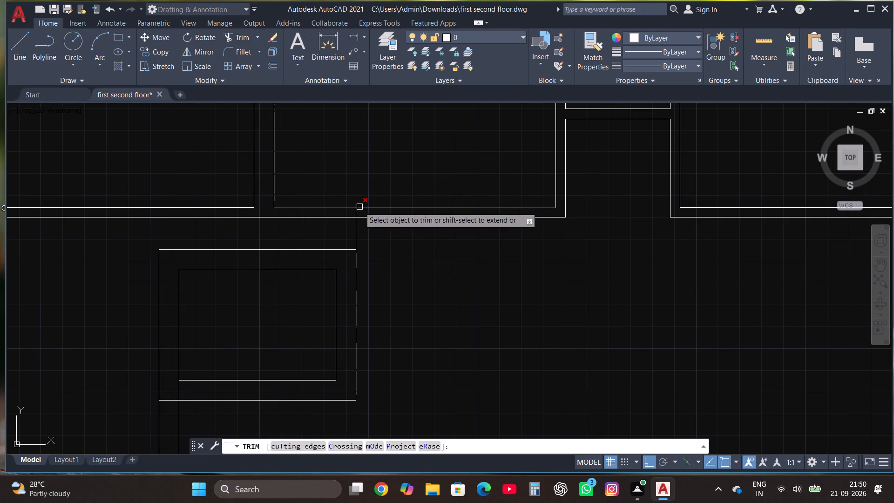
{"action": "left_click", "coordinate": [355, 213]}
{"action": "key", "text": "Escape"}
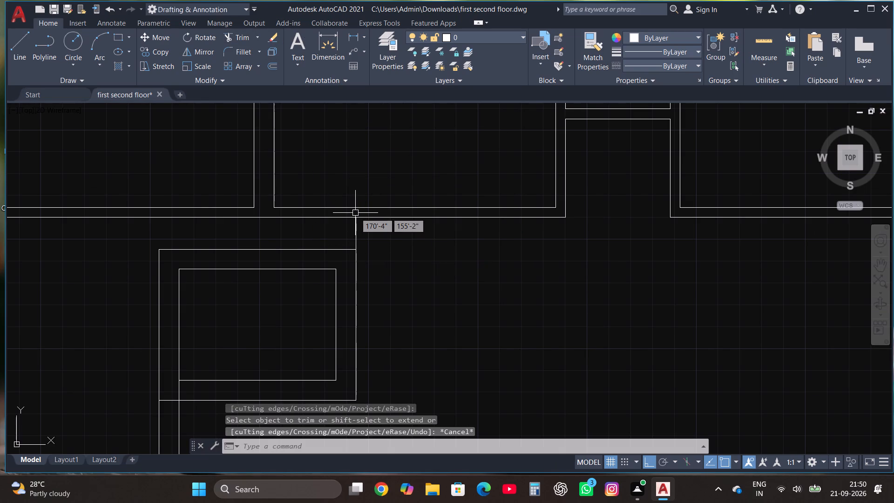
Draw a room outline from where the short connecting line meets the upper wall: 11' down, 20'4.5" right and 11' up.
{"action": "scroll", "coordinate": [386, 170], "scroll_direction": "down", "scroll_amount": 2}
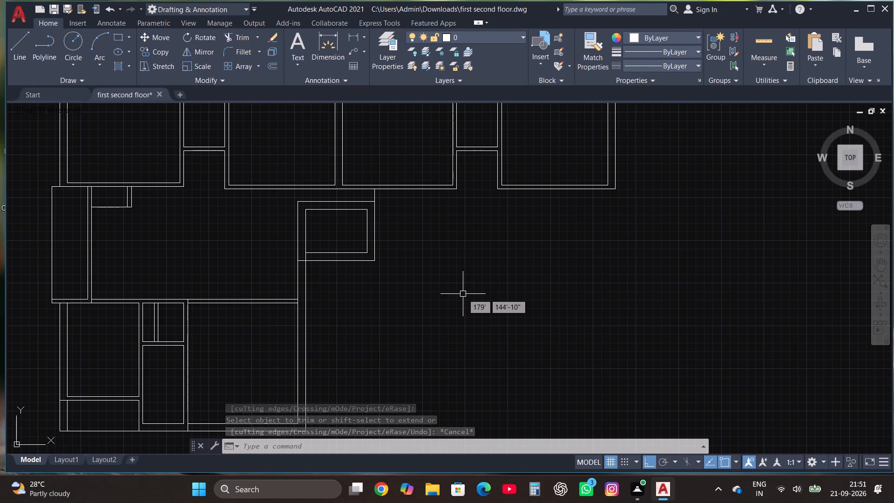
{"action": "left_click", "coordinate": [20, 64]}
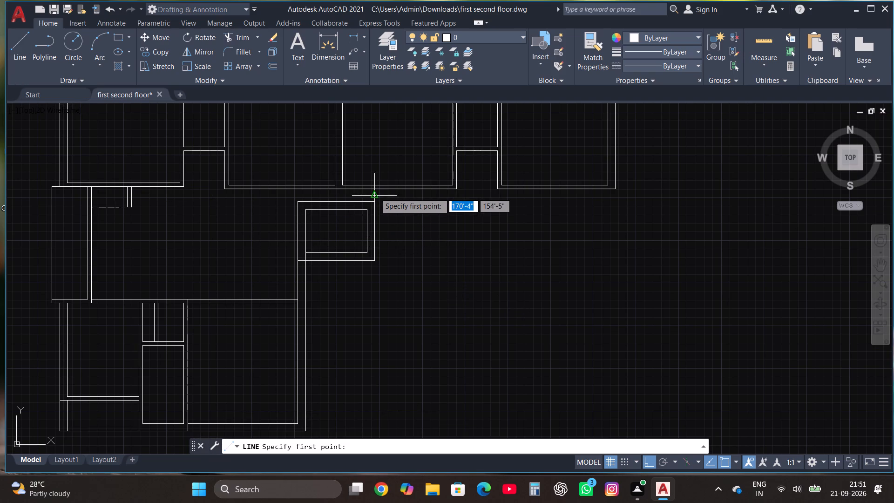
{"action": "left_click", "coordinate": [377, 189]}
{"action": "type", "text": "11'"}
{"action": "key", "text": "Return"}
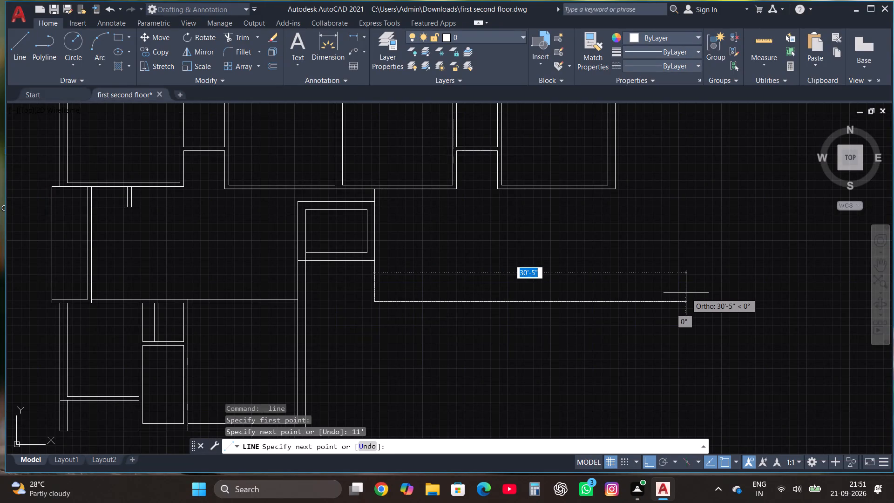
{"action": "type", "text": "20'"}
{"action": "type", "text": "4.5\""}
{"action": "key", "text": "Return"}
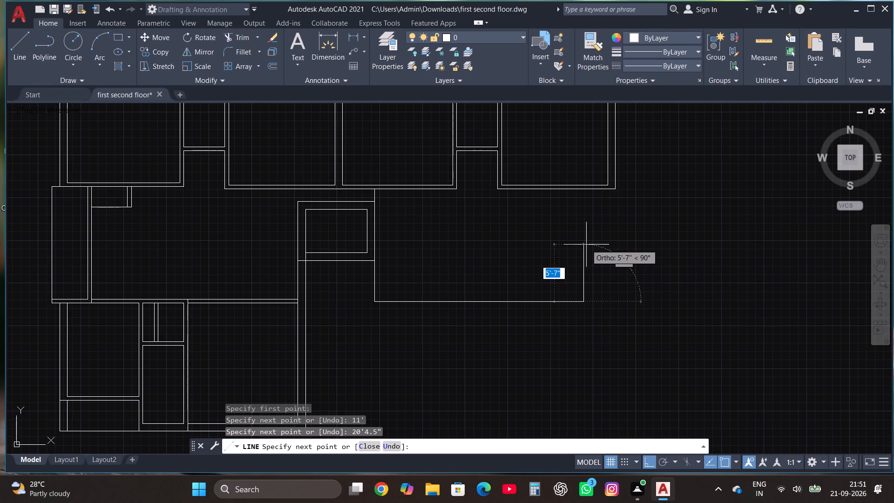
{"action": "type", "text": "11'"}
{"action": "key", "text": "Return"}
{"action": "key", "text": "Escape"}
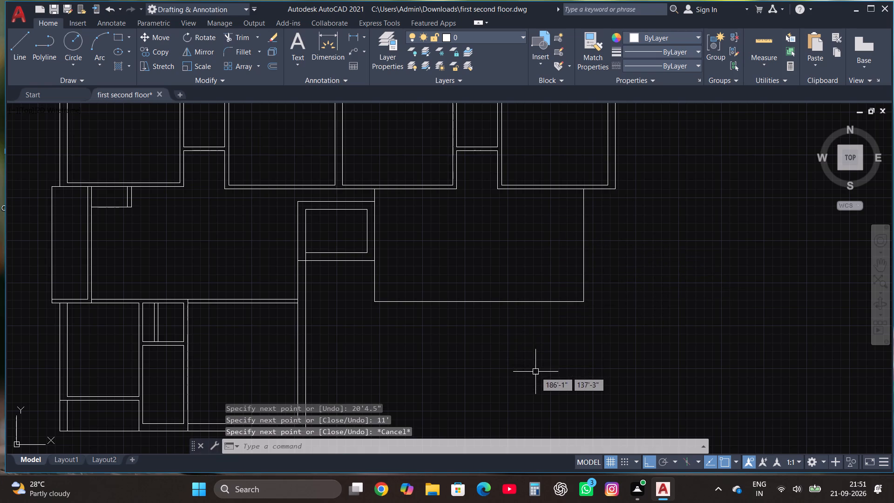
Offset the bottom, right and left lines of the new room outline outward by 4.5".
{"action": "left_click_drag", "start_coordinate": [535, 372], "coordinate": [531, 364]}
{"action": "left_click", "coordinate": [469, 265]}
{"action": "left_click", "coordinate": [273, 68]}
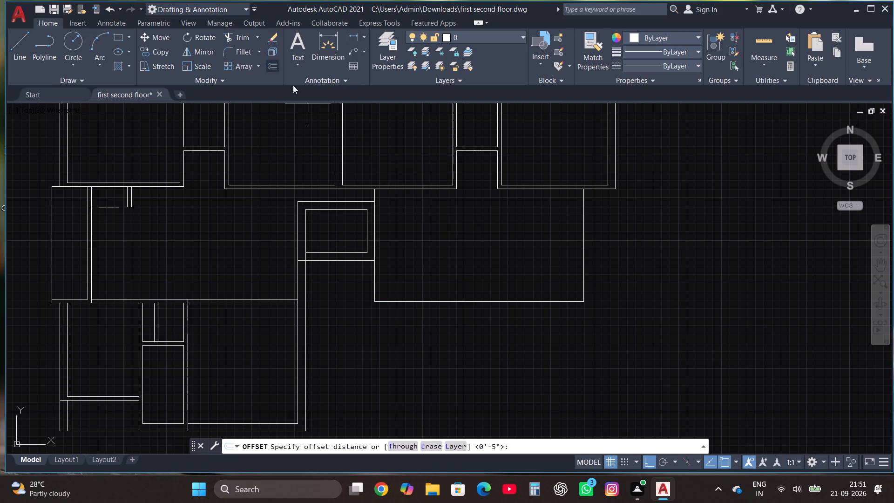
{"action": "left_click", "coordinate": [472, 302]}
{"action": "left_click", "coordinate": [474, 313]}
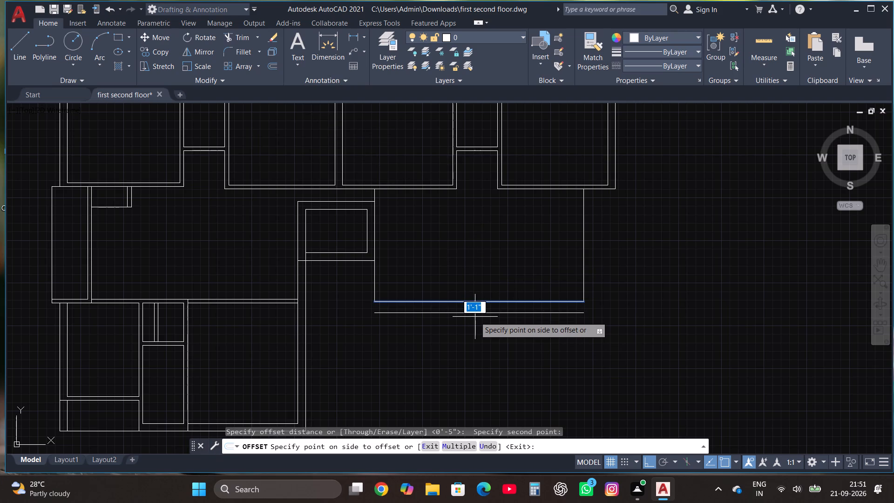
{"action": "type", "text": "4.5\""}
{"action": "key", "text": "Return"}
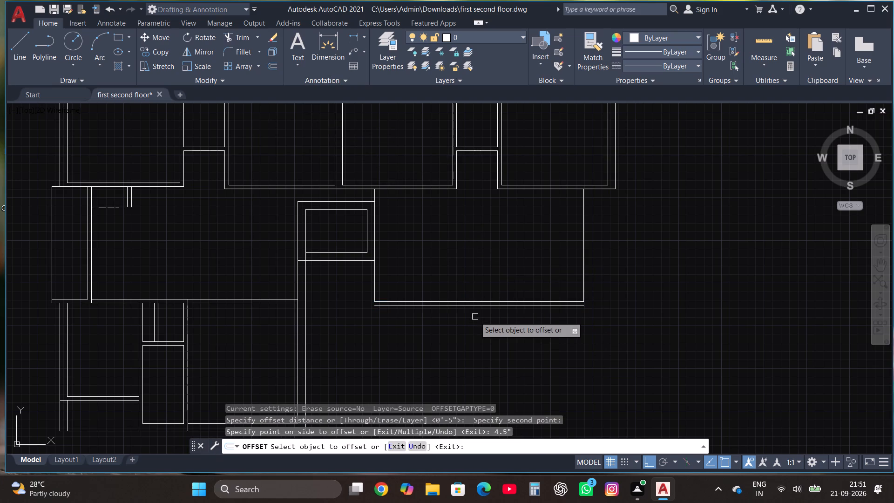
{"action": "left_click", "coordinate": [584, 269]}
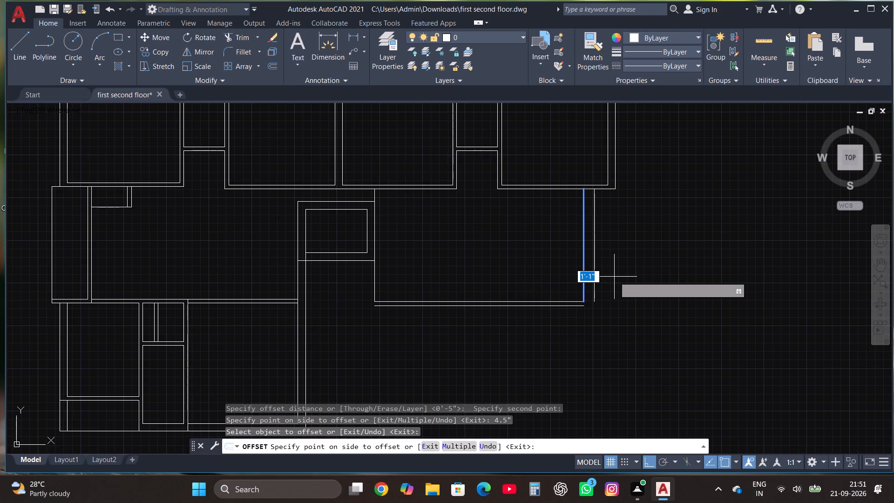
{"action": "type", "text": "4.5\""}
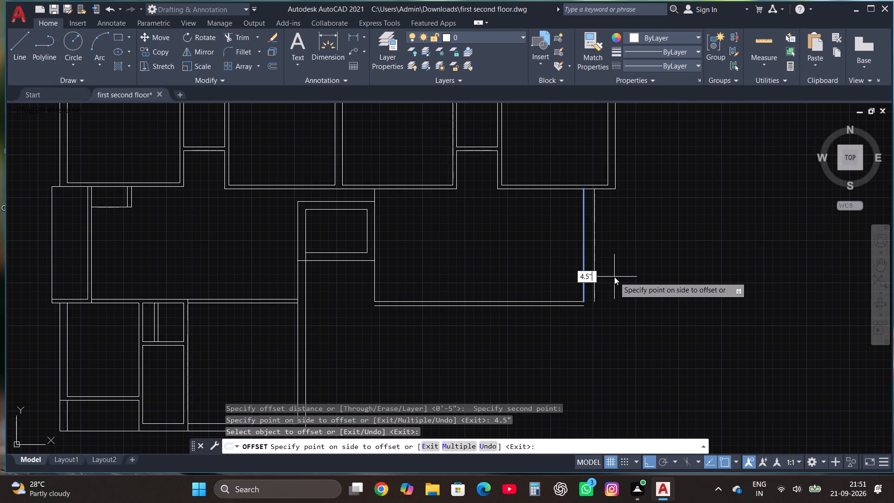
{"action": "key", "text": "Return"}
{"action": "left_click", "coordinate": [374, 292]}
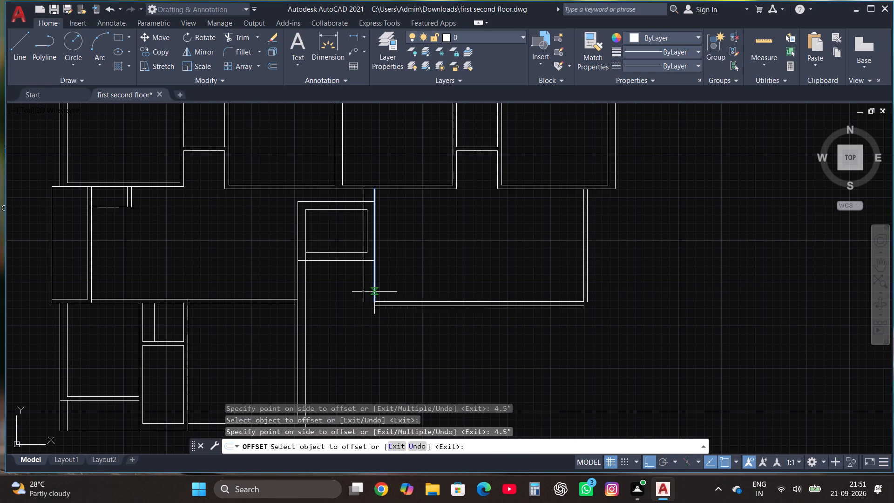
{"action": "type", "text": "4.5\""}
{"action": "key", "text": "Return"}
{"action": "key", "text": "Escape"}
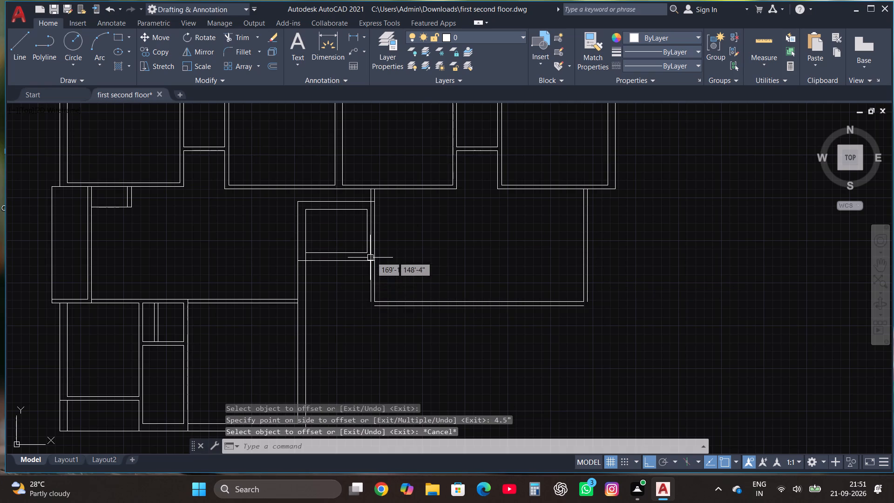
Trim the part of the new left wall line that runs through the central small room's right wall.
{"action": "scroll", "coordinate": [371, 256], "scroll_direction": "up", "scroll_amount": 1}
{"action": "left_click", "coordinate": [241, 39]}
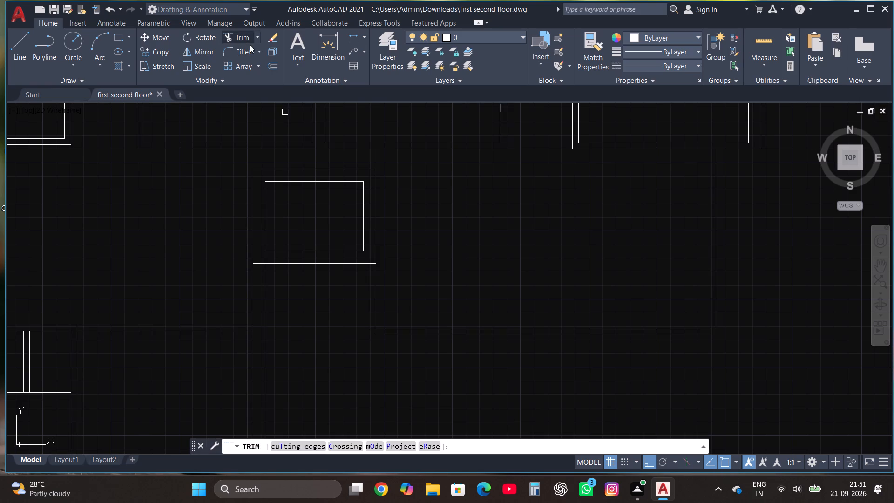
{"action": "left_click", "coordinate": [372, 188]}
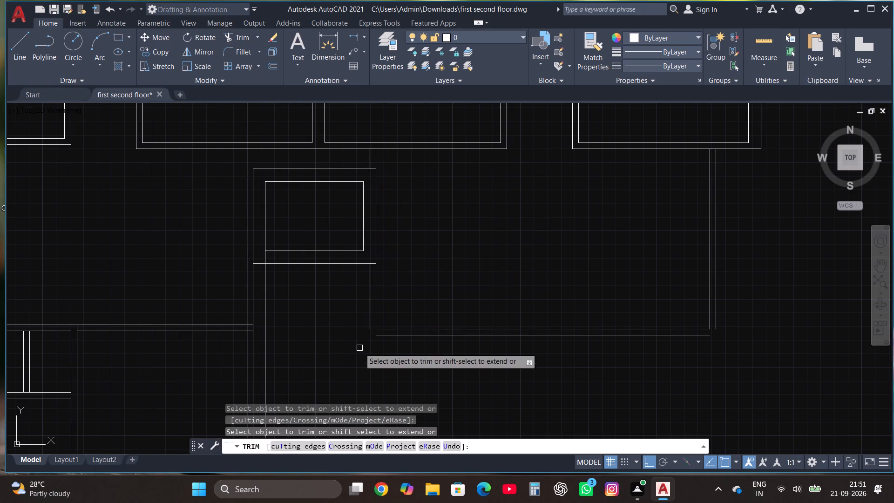
{"action": "key", "text": "Escape"}
Fillet the new room's offset wall lines into closed outer corners at the bottom left and bottom right.
{"action": "scroll", "coordinate": [406, 355], "scroll_direction": "down", "scroll_amount": 1}
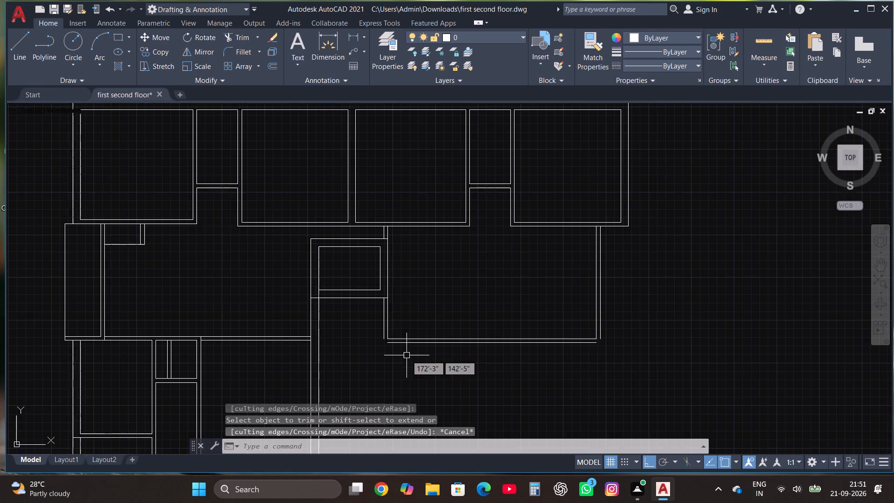
{"action": "left_click", "coordinate": [243, 52]}
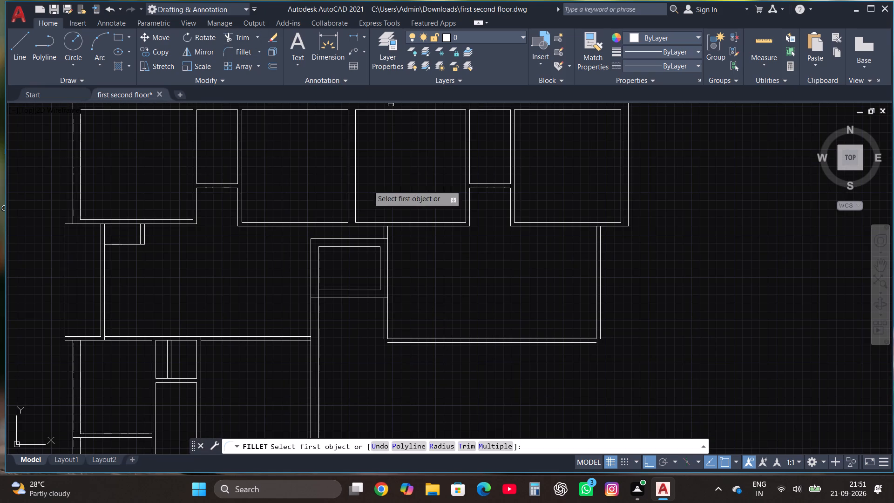
{"action": "left_click", "coordinate": [386, 333]}
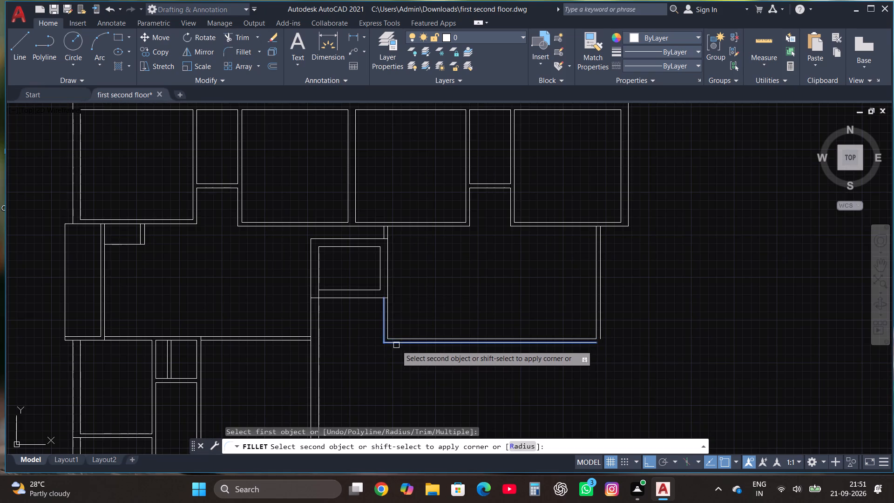
{"action": "left_click", "coordinate": [398, 345]}
{"action": "left_click", "coordinate": [244, 57]}
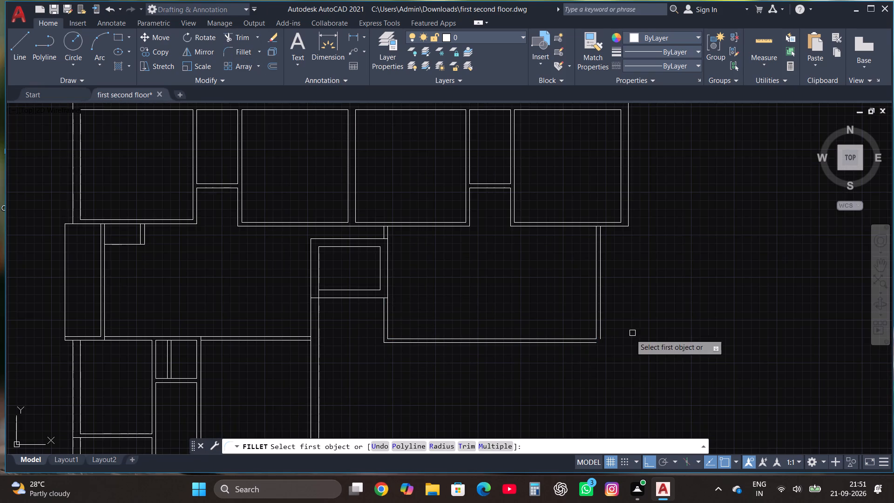
{"action": "left_click", "coordinate": [585, 345]}
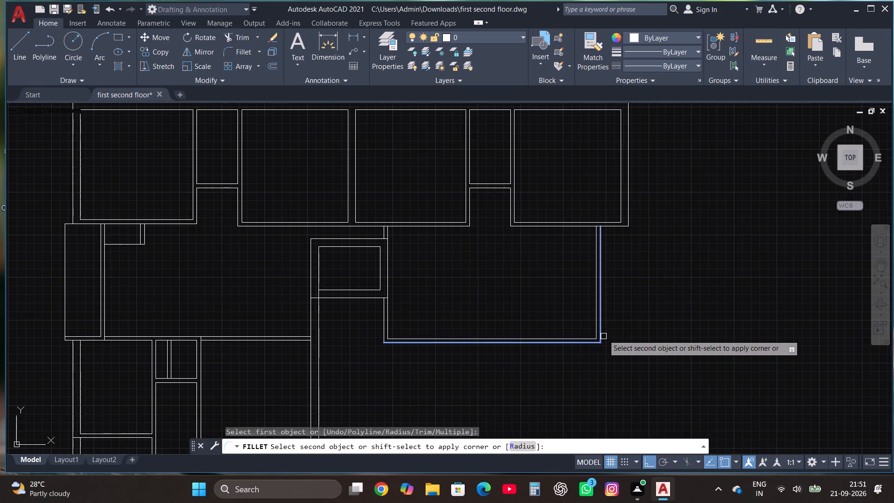
{"action": "left_click", "coordinate": [600, 327]}
Draw a strip outline from the top of the new room's outer right wall line: 3'6" right, 11' down and 3'6" left.
{"action": "scroll", "coordinate": [564, 343], "scroll_direction": "down", "scroll_amount": 1}
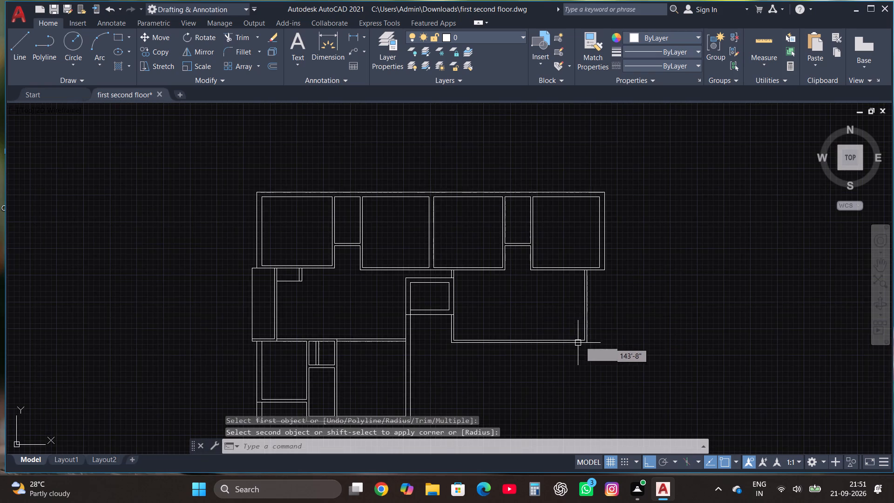
{"action": "scroll", "coordinate": [635, 278], "scroll_direction": "up", "scroll_amount": 1}
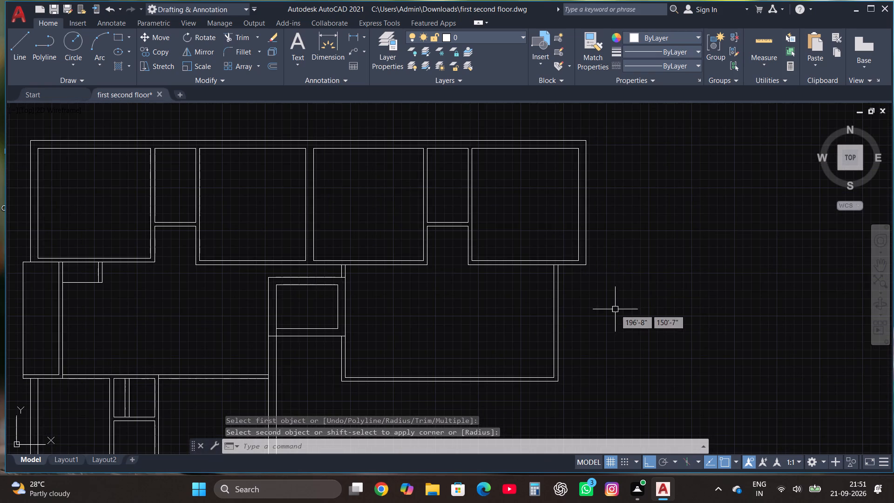
{"action": "scroll", "coordinate": [624, 316], "scroll_direction": "up", "scroll_amount": 1}
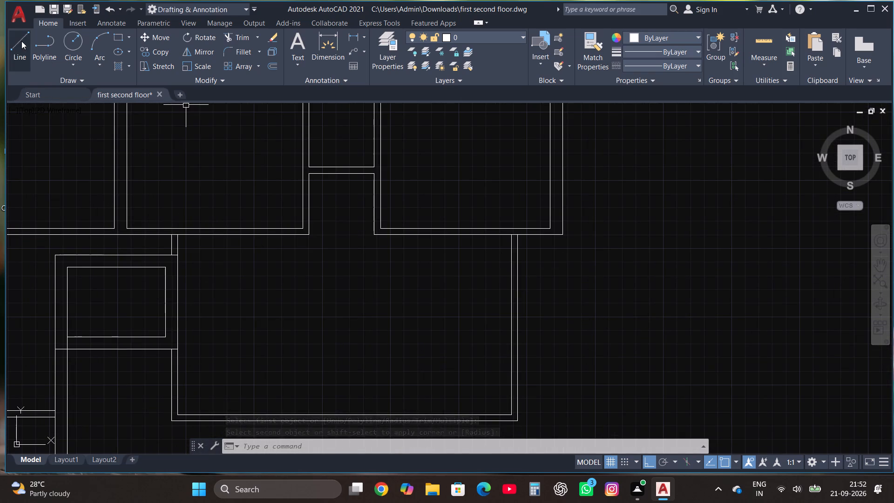
{"action": "left_click", "coordinate": [21, 41]}
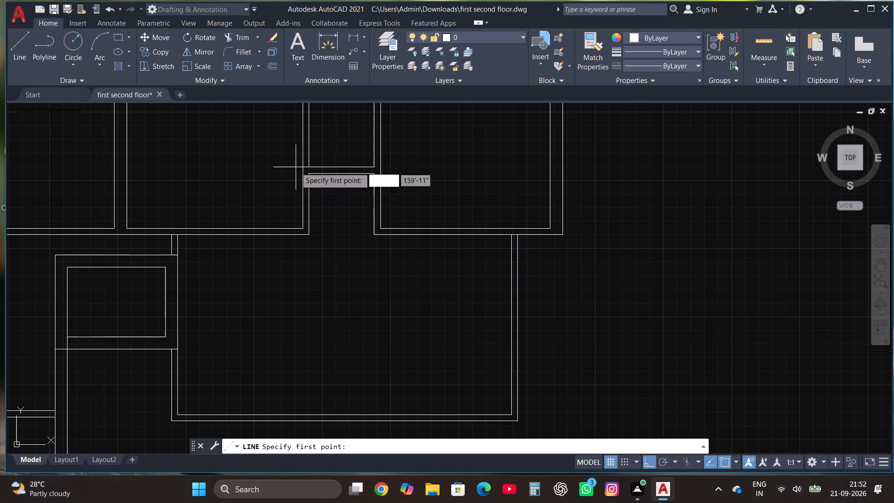
{"action": "scroll", "coordinate": [393, 249], "scroll_direction": "up", "scroll_amount": 2}
{"action": "scroll", "coordinate": [378, 265], "scroll_direction": "down", "scroll_amount": 2}
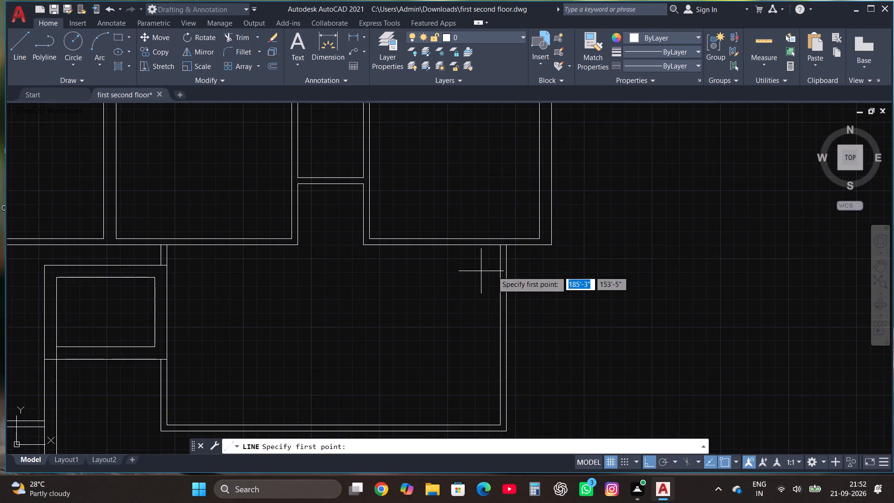
{"action": "scroll", "coordinate": [528, 267], "scroll_direction": "up", "scroll_amount": 1}
{"action": "left_click", "coordinate": [493, 232]}
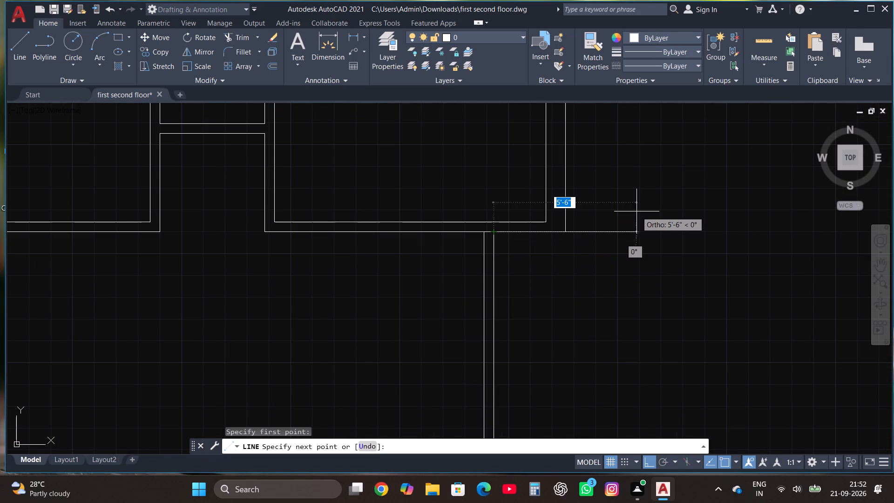
{"action": "type", "text": "3'6\""}
{"action": "key", "text": "Return"}
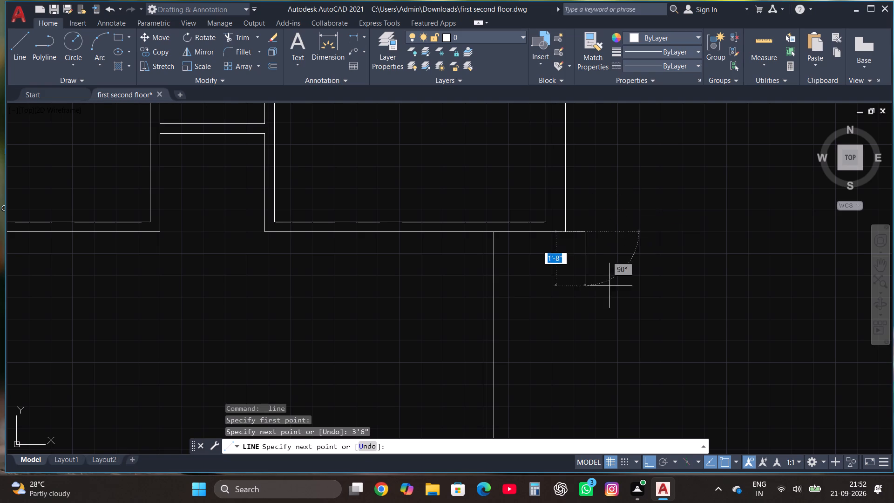
{"action": "type", "text": "11'"}
{"action": "key", "text": "Return"}
{"action": "scroll", "coordinate": [687, 330], "scroll_direction": "down", "scroll_amount": 4}
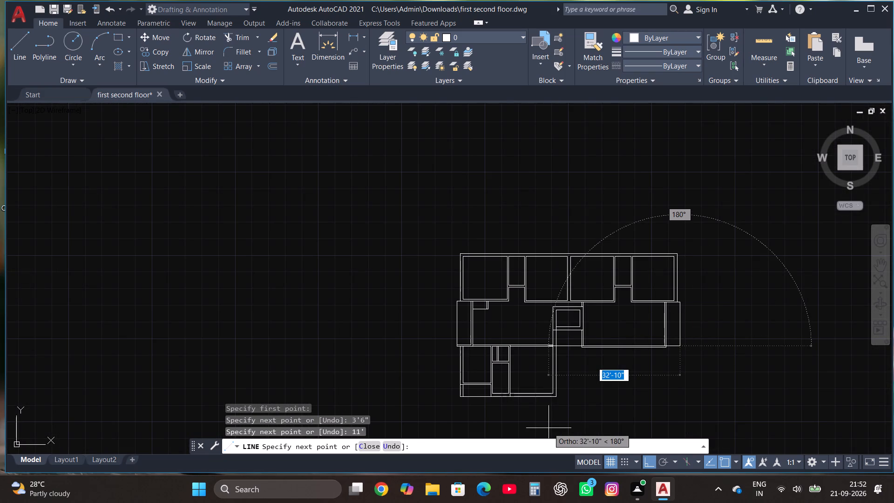
{"action": "type", "text": "3'9"}
{"action": "key", "text": "BackSpace"}
{"action": "type", "text": "6\""}
{"action": "key", "text": "Return"}
{"action": "key", "text": "Escape"}
{"action": "scroll", "coordinate": [691, 338], "scroll_direction": "up", "scroll_amount": 2}
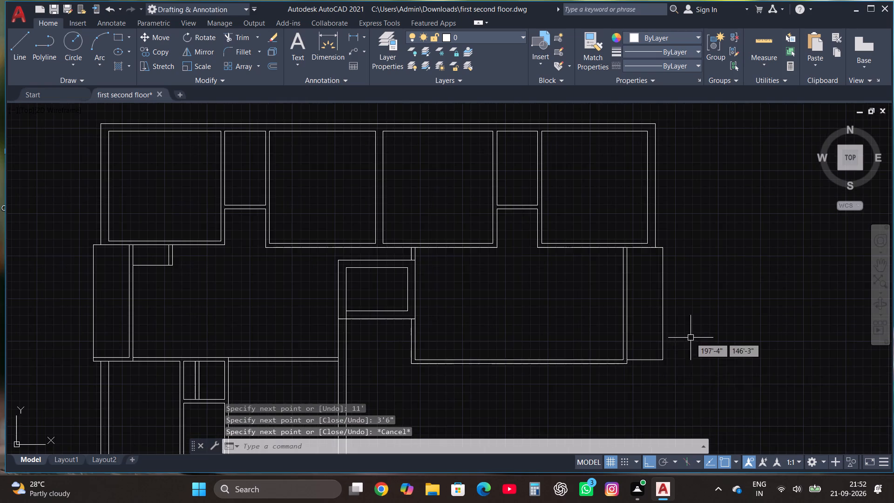
Offset the bottom line of the side strip downward by 4.5".
{"action": "left_click_drag", "start_coordinate": [681, 376], "coordinate": [679, 371]}
{"action": "left_click", "coordinate": [675, 334]}
{"action": "left_click", "coordinate": [679, 373]}
{"action": "left_click", "coordinate": [655, 341]}
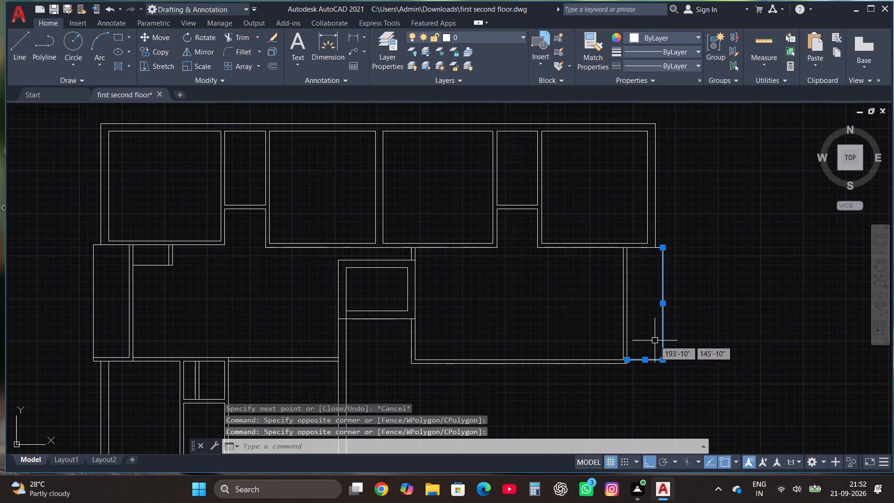
{"action": "left_click", "coordinate": [274, 61]}
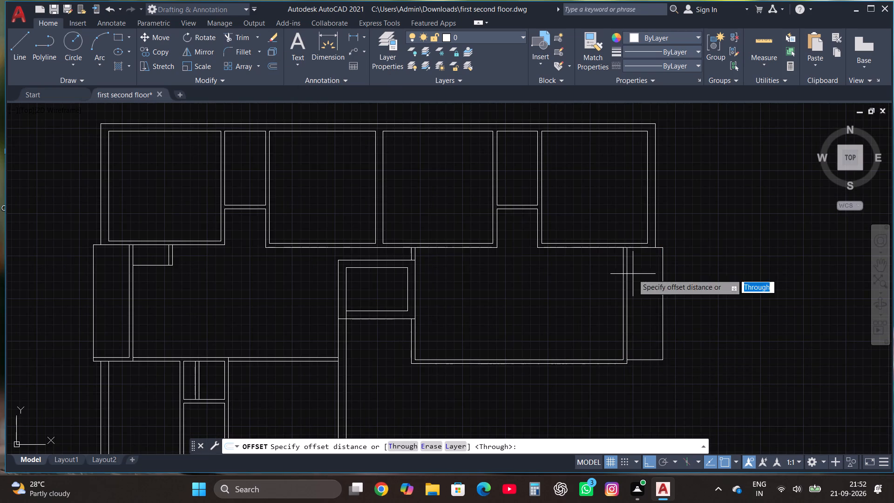
{"action": "left_click", "coordinate": [663, 315]}
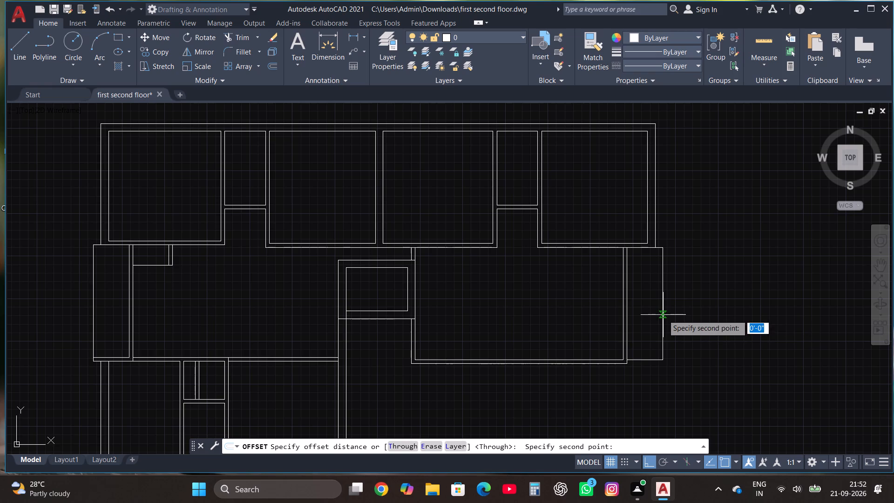
{"action": "left_click", "coordinate": [674, 315]}
{"action": "left_click", "coordinate": [648, 359]}
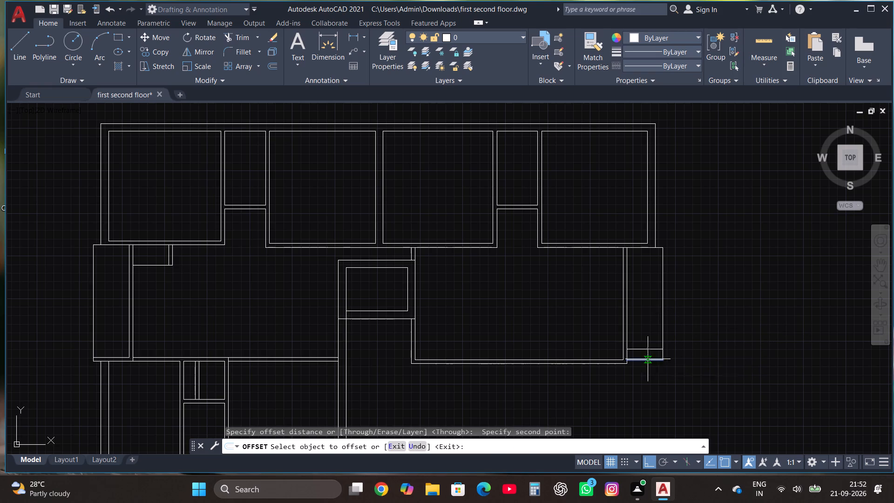
{"action": "type", "text": "4.5\""}
{"action": "key", "text": "Return"}
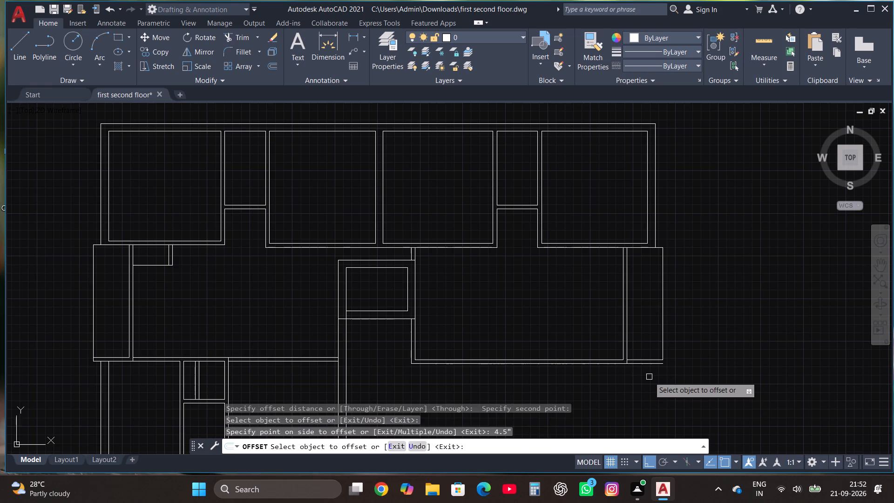
{"action": "scroll", "coordinate": [661, 246], "scroll_direction": "up", "scroll_amount": 2}
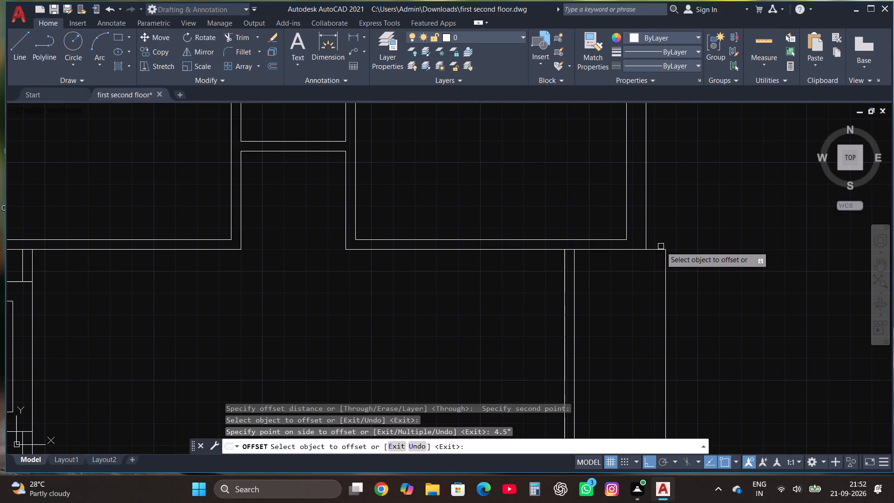
{"action": "key", "text": "Escape"}
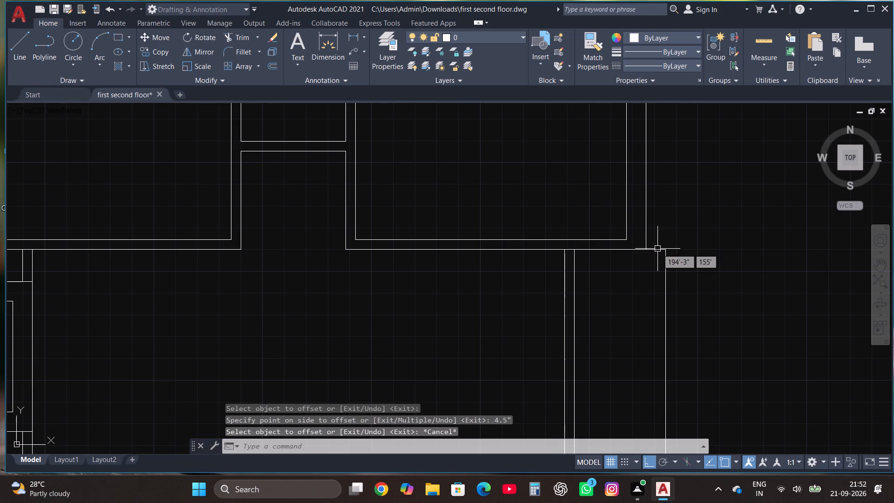
Draw a short line from the upper-right room's outer wall, level with its inner bottom line, and fillet it to the strip's right line.
{"action": "left_click", "coordinate": [16, 50]}
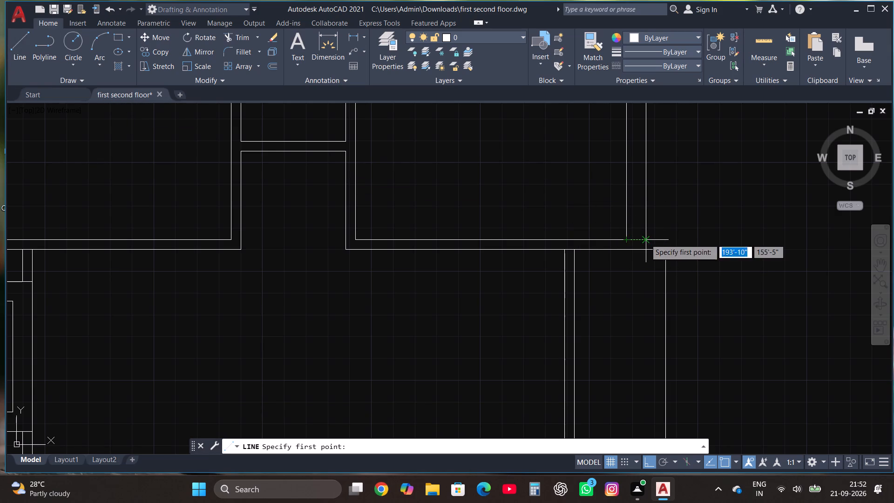
{"action": "left_click", "coordinate": [645, 239]}
{"action": "left_click", "coordinate": [665, 242]}
{"action": "key", "text": "Escape"}
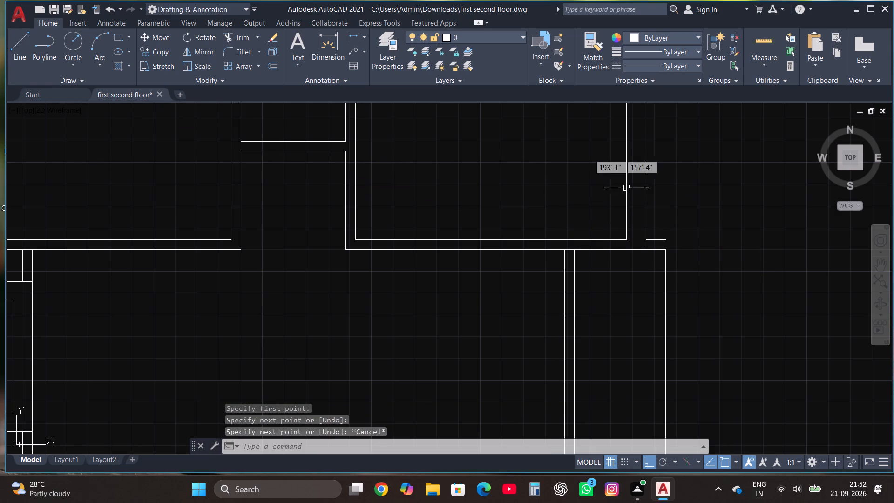
{"action": "left_click", "coordinate": [235, 49]}
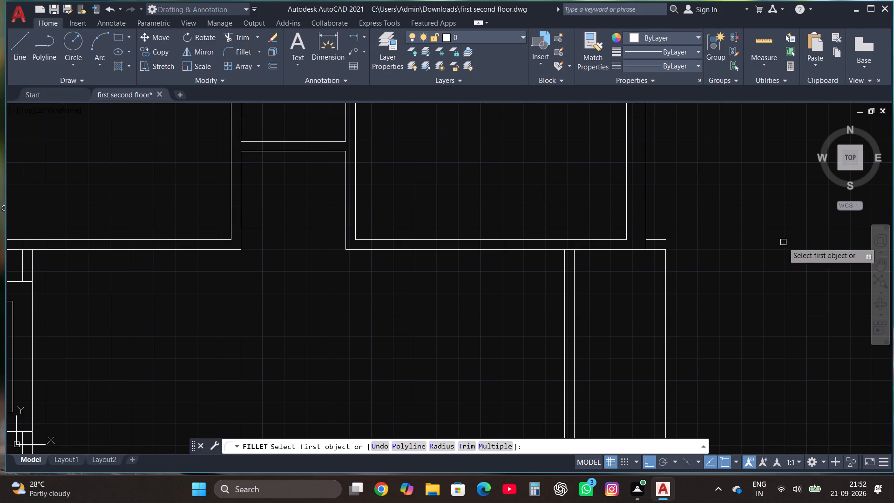
{"action": "left_click", "coordinate": [667, 283]}
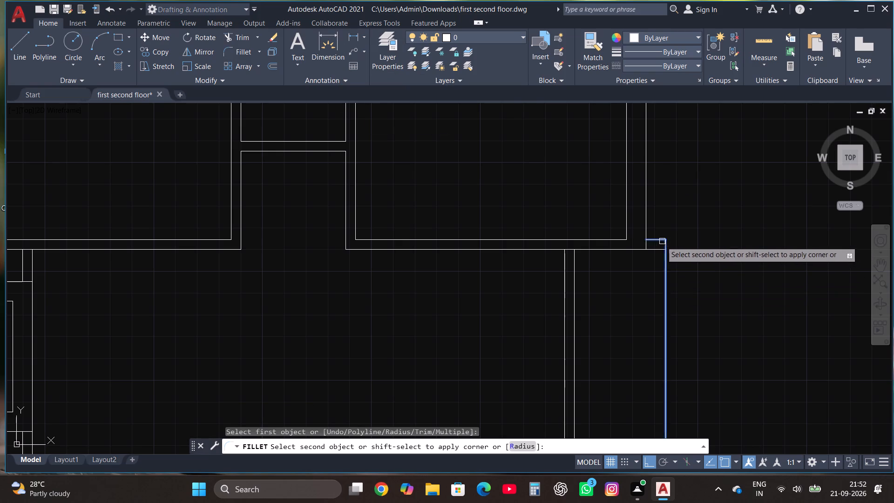
{"action": "left_click", "coordinate": [660, 241]}
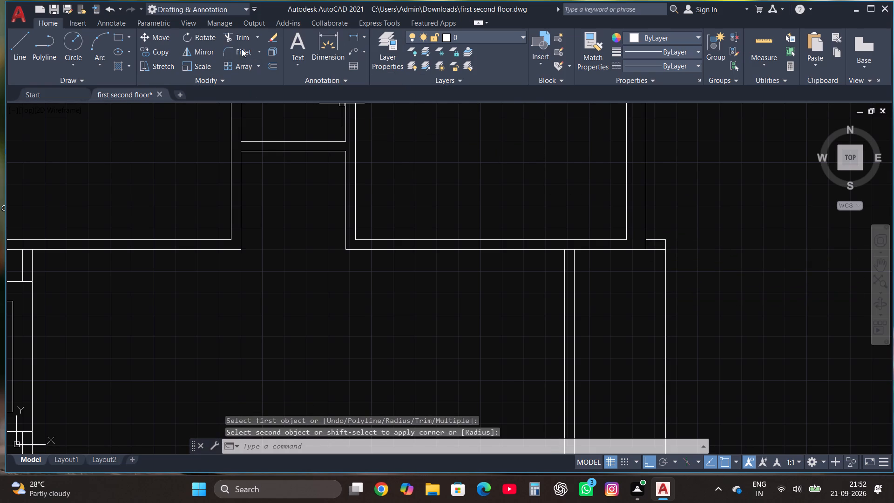
Fillet the side strip's lower offset line with its right line to close the bottom outer corner.
{"action": "left_click", "coordinate": [242, 50]}
{"action": "scroll", "coordinate": [558, 154], "scroll_direction": "down", "scroll_amount": 2}
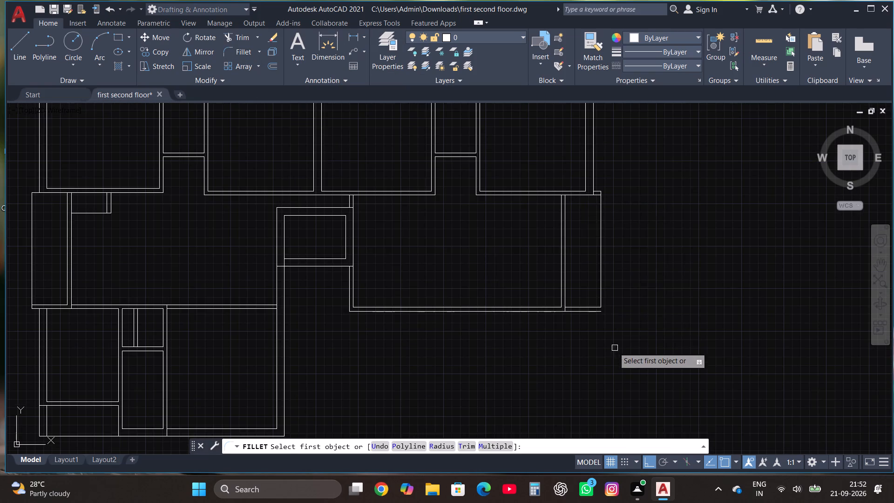
{"action": "scroll", "coordinate": [600, 326], "scroll_direction": "up", "scroll_amount": 2}
{"action": "left_click", "coordinate": [583, 294]}
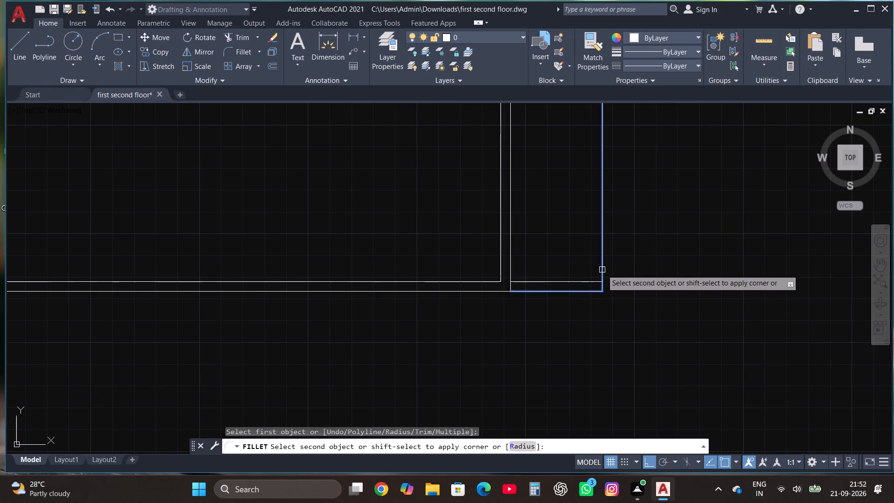
{"action": "left_click", "coordinate": [603, 268]}
{"action": "scroll", "coordinate": [616, 320], "scroll_direction": "down", "scroll_amount": 2}
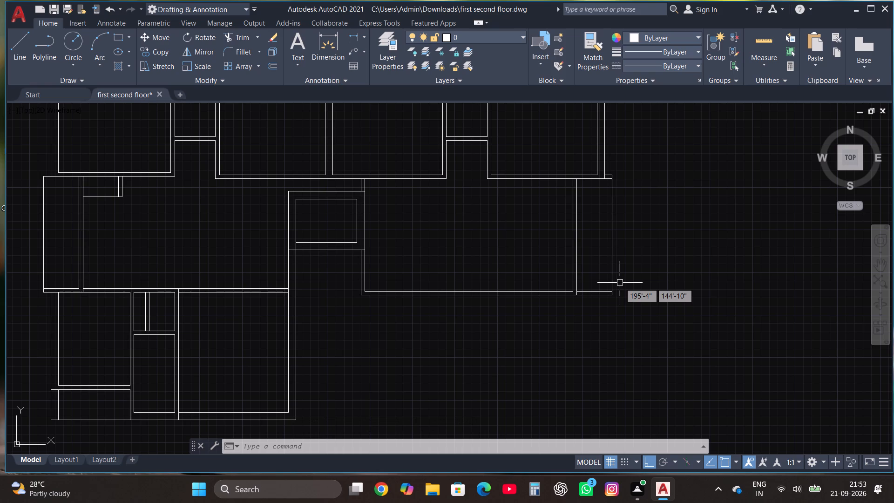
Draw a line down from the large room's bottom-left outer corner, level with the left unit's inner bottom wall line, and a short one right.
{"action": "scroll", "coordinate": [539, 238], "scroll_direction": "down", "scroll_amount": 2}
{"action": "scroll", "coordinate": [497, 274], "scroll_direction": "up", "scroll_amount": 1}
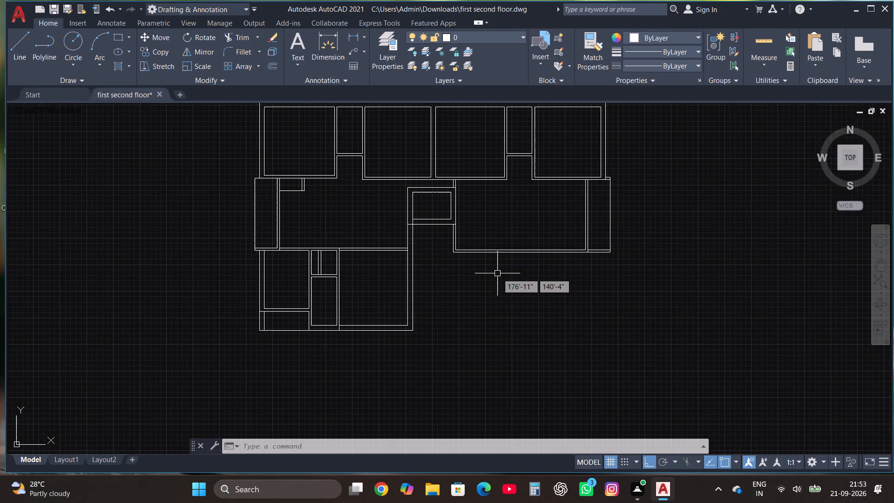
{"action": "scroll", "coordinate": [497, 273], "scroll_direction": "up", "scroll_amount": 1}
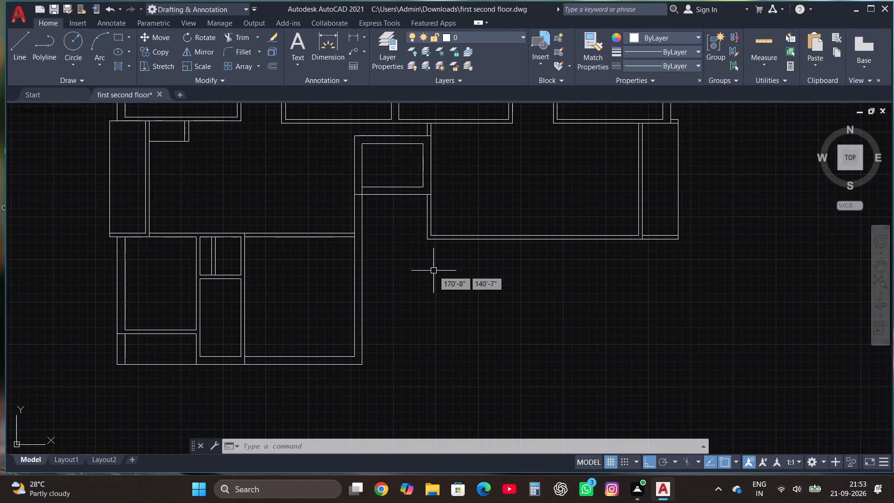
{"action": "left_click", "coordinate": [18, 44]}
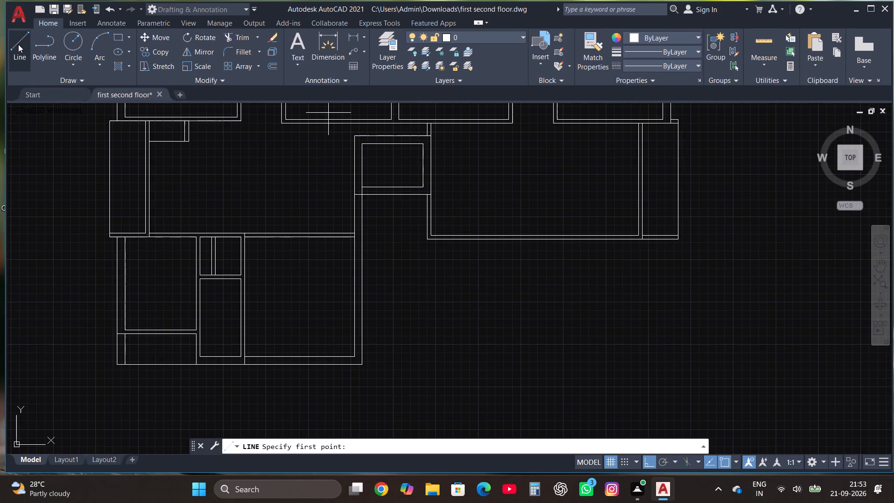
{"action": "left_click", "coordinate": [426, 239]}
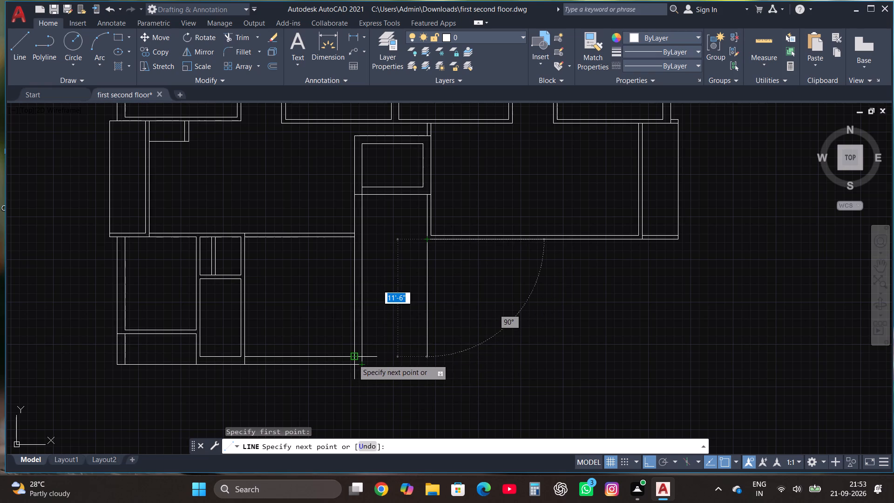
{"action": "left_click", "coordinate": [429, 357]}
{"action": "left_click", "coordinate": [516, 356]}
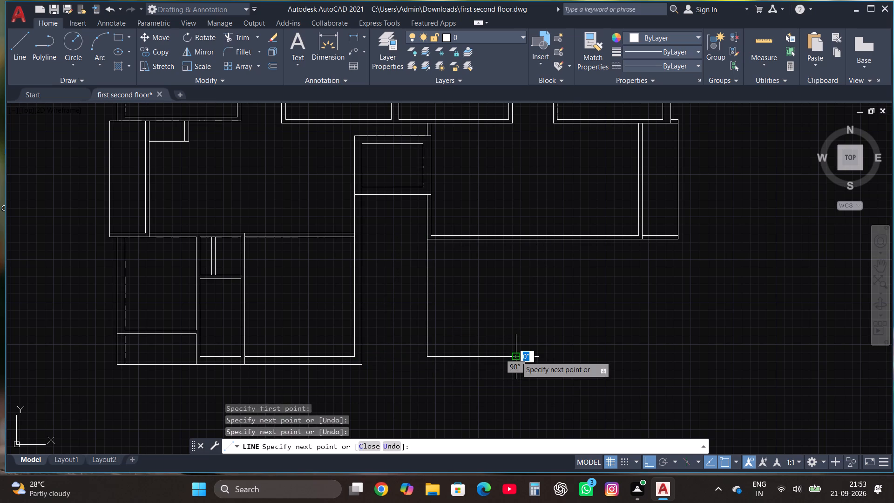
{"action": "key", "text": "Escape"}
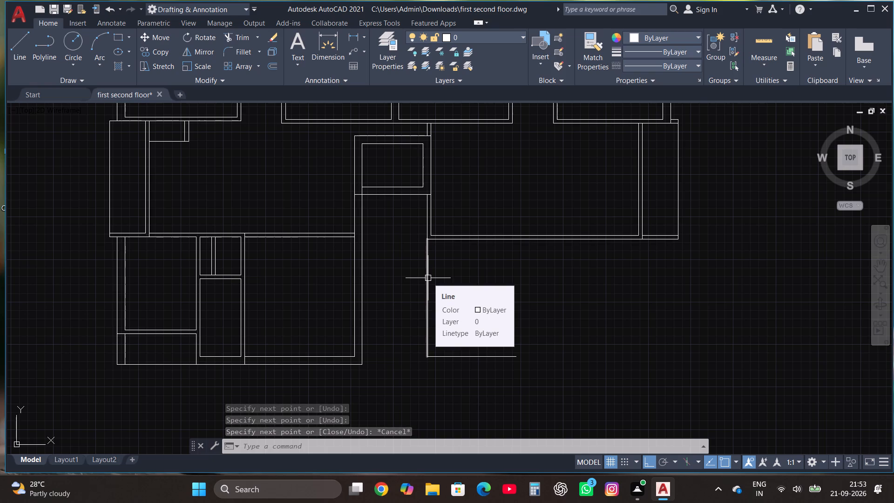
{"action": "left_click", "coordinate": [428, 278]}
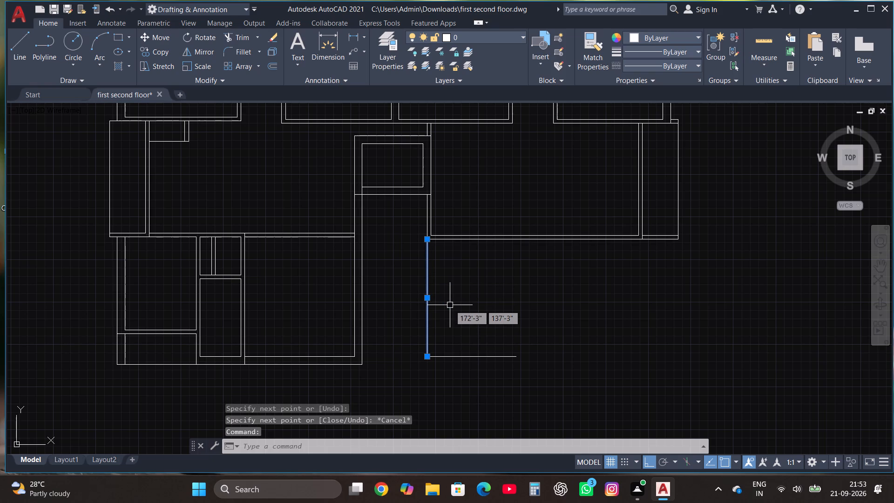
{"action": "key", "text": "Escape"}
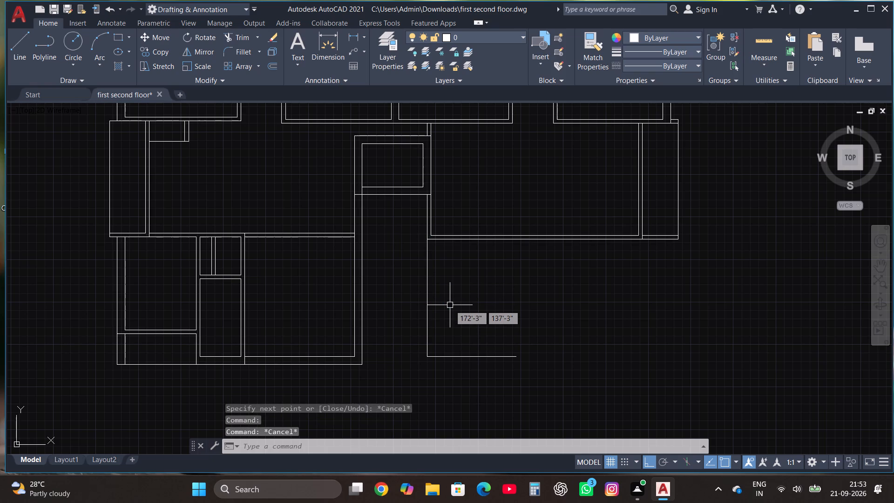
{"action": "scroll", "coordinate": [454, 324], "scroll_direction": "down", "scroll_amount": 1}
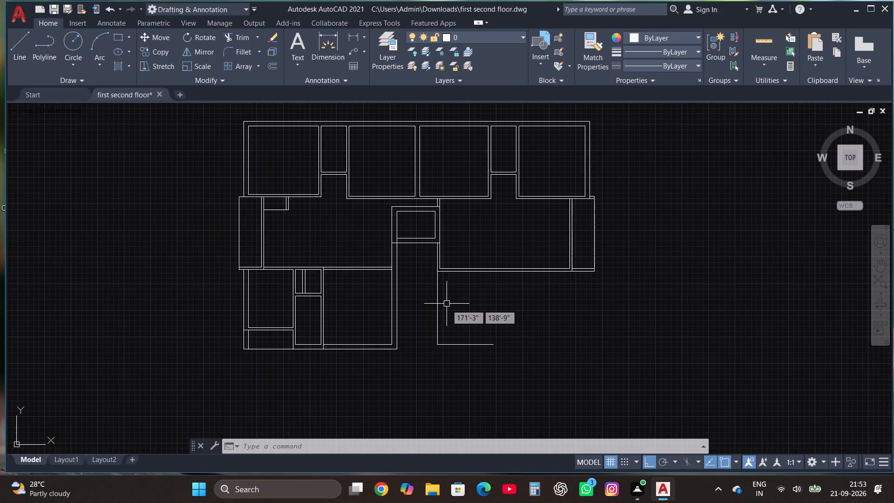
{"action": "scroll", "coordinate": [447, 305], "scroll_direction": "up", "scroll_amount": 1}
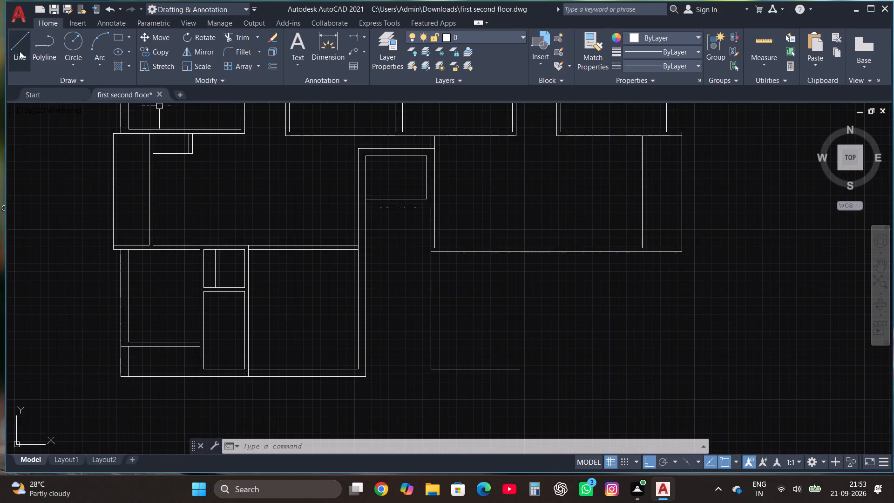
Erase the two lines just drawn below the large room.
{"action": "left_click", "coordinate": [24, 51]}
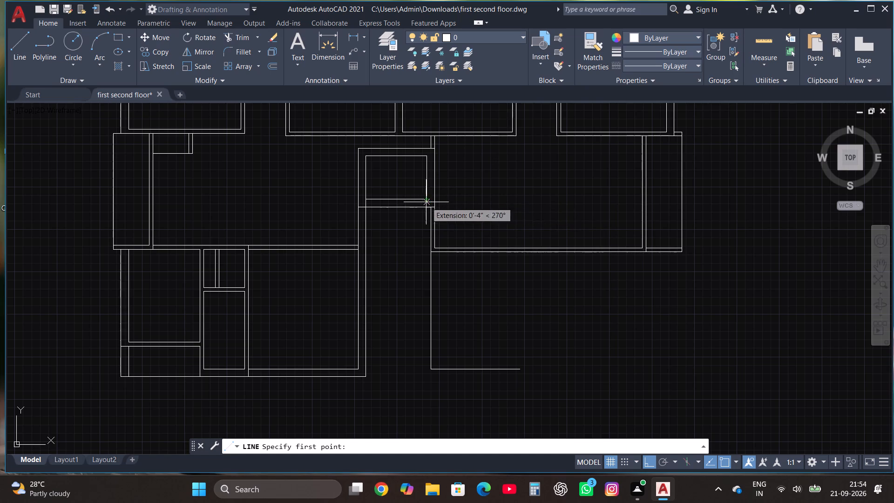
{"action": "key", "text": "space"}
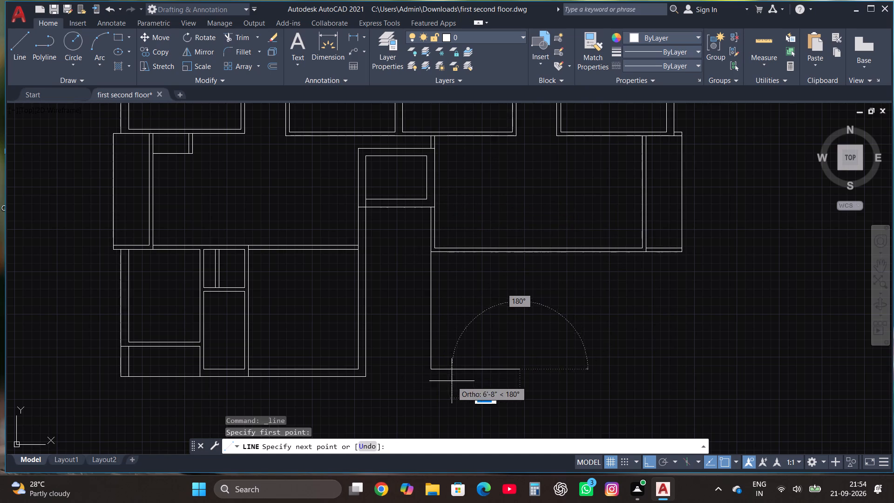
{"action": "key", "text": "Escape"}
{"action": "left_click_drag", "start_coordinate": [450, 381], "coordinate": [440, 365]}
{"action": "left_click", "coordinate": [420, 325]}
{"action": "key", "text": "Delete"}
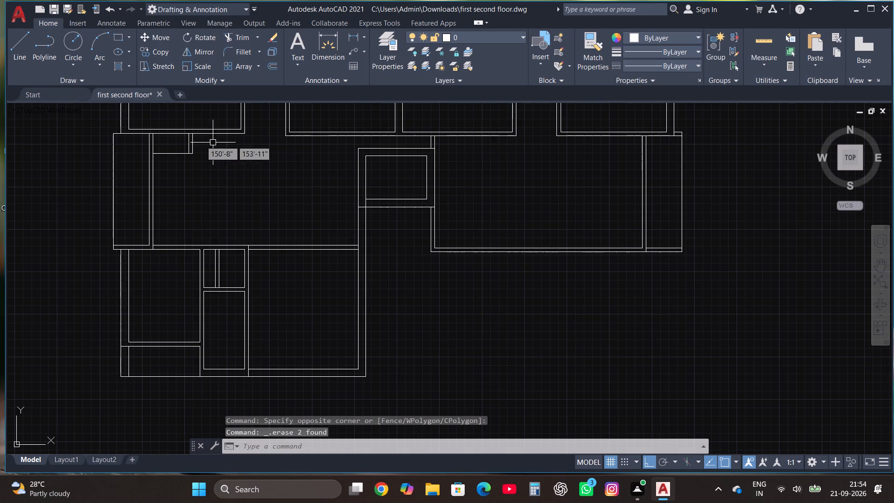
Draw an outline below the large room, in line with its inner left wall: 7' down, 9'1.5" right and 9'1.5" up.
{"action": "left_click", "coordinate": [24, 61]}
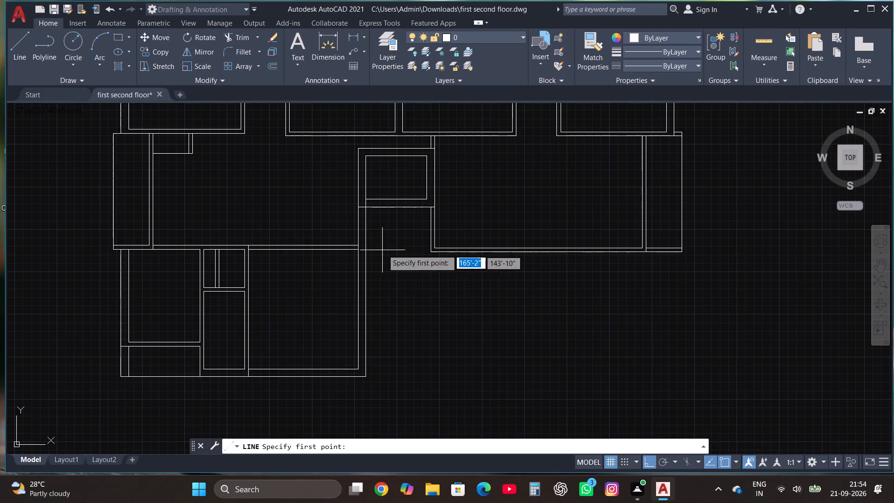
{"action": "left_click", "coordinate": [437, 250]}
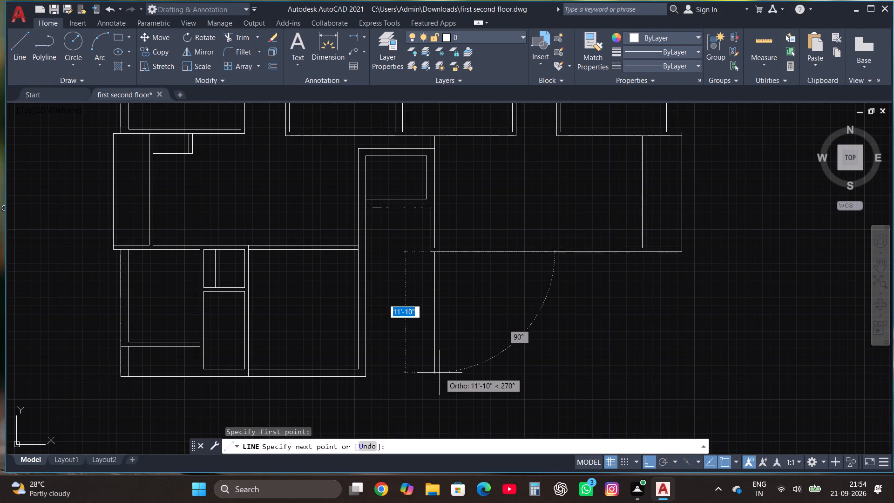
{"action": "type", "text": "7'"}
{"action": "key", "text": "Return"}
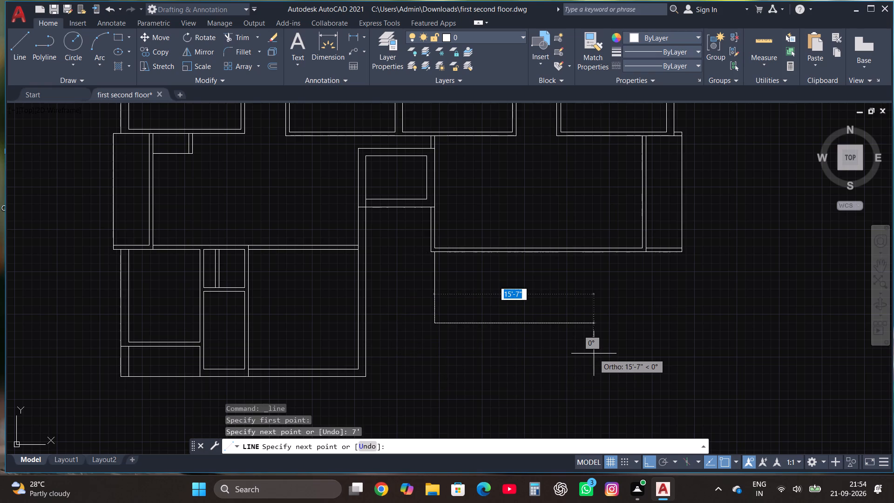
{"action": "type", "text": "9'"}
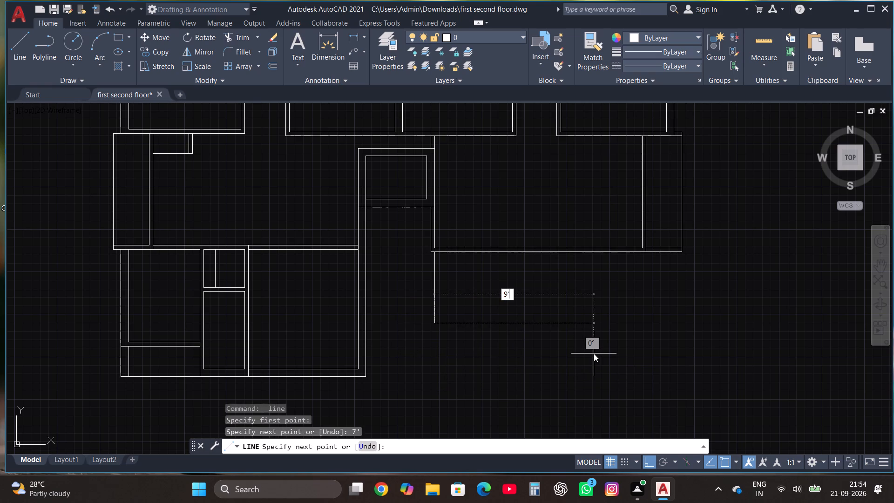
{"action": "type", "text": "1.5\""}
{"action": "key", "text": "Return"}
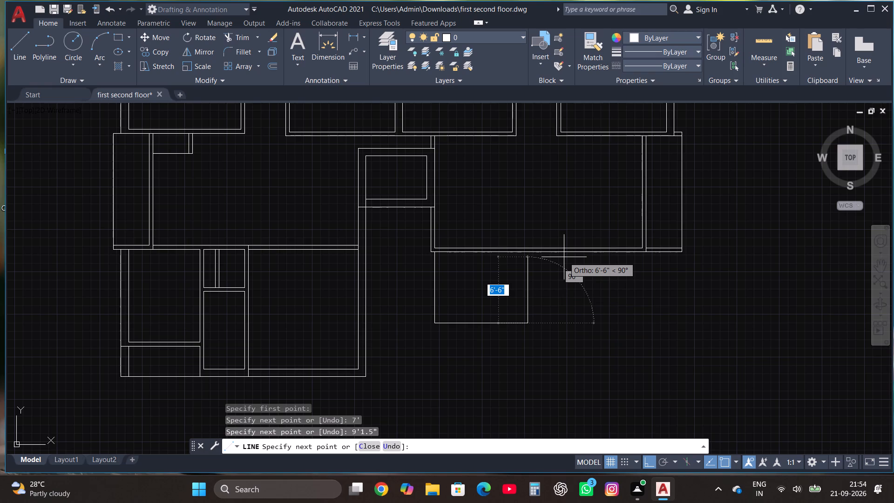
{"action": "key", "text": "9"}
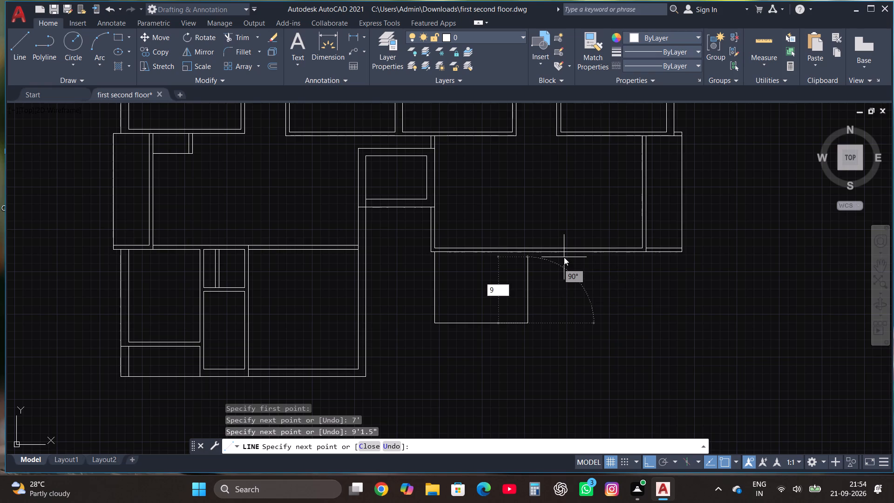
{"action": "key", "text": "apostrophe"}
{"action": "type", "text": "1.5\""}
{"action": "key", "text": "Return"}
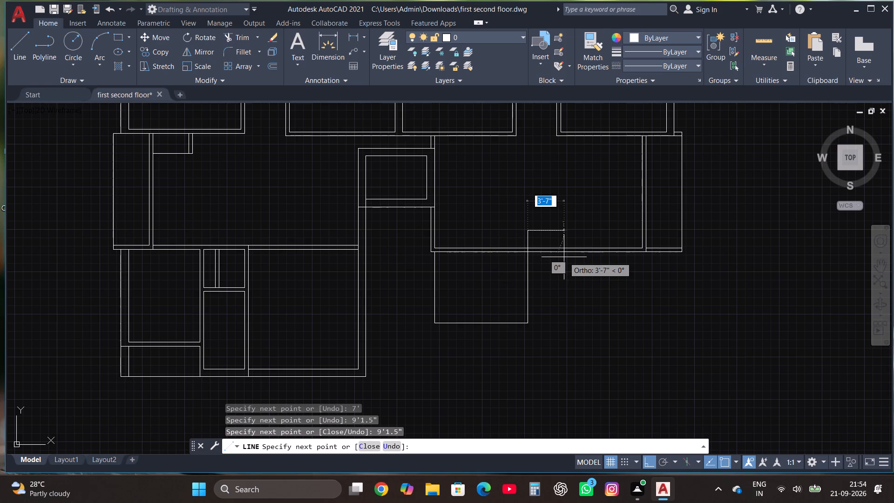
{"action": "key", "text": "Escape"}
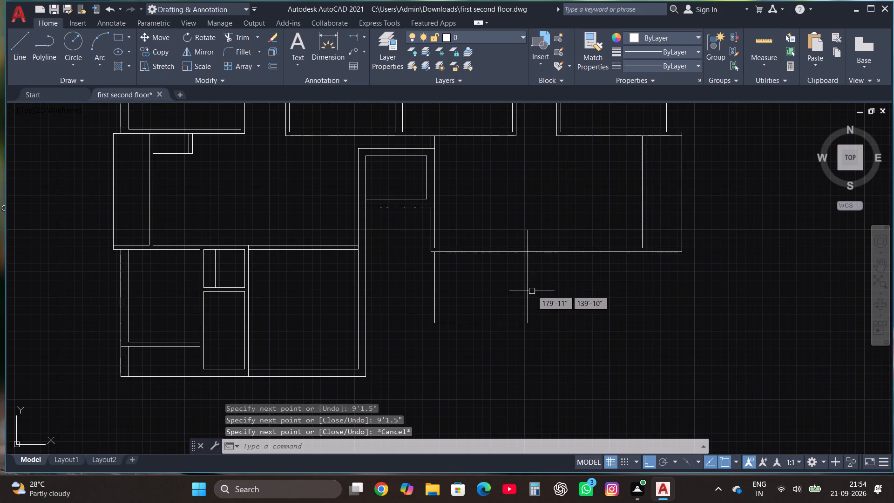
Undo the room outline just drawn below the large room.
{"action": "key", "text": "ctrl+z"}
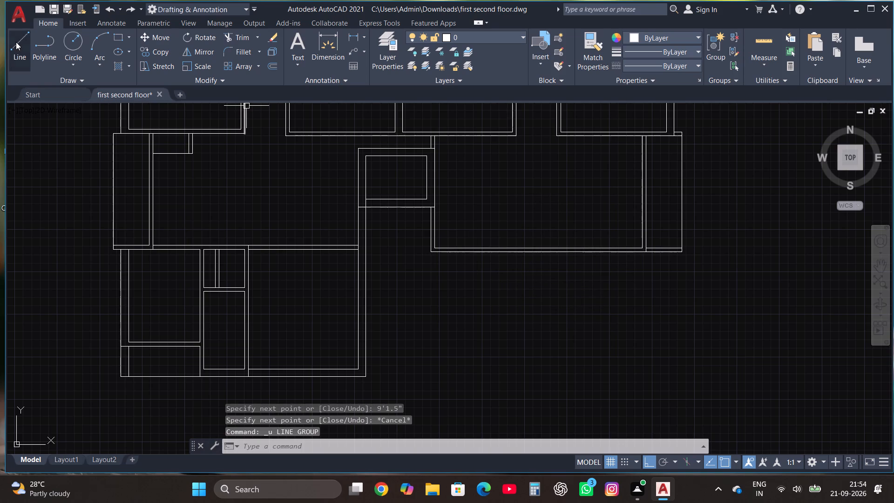
Draw an outline from the large room's bottom wall, aligned with its inner left wall: down to the left unit's inner bottom line, 7' right, 9'1.5" up.
{"action": "left_click", "coordinate": [16, 42]}
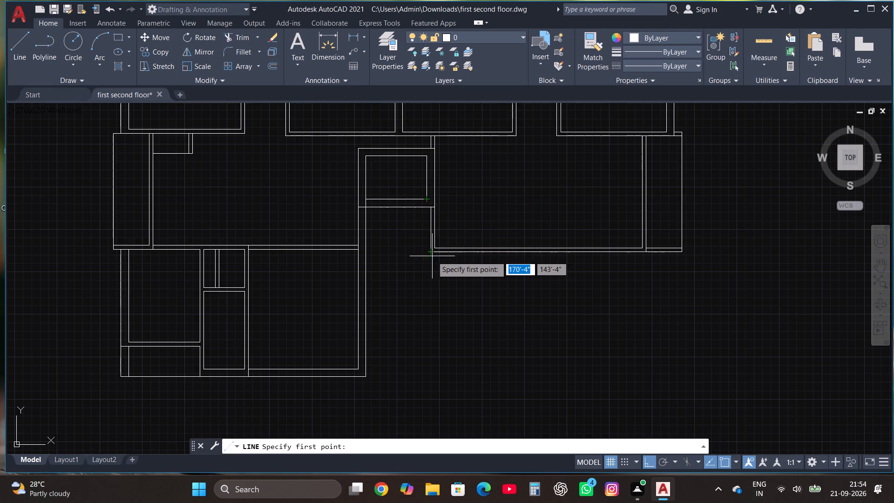
{"action": "scroll", "coordinate": [427, 254], "scroll_direction": "up", "scroll_amount": 3}
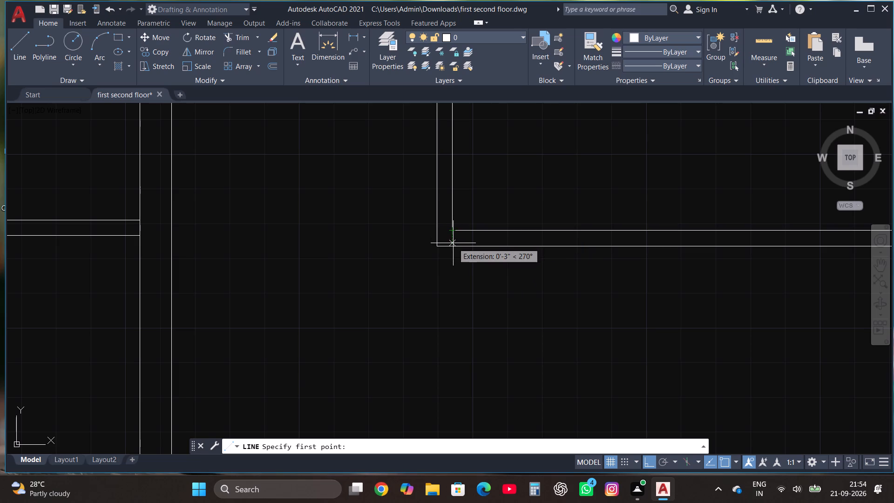
{"action": "left_click", "coordinate": [454, 247]}
{"action": "scroll", "coordinate": [450, 313], "scroll_direction": "down", "scroll_amount": 4}
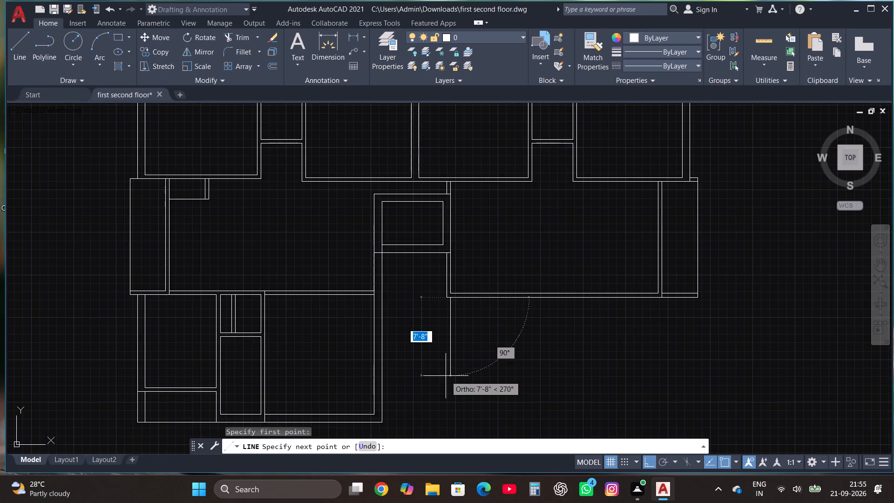
{"action": "scroll", "coordinate": [467, 344], "scroll_direction": "down", "scroll_amount": 2}
{"action": "scroll", "coordinate": [473, 397], "scroll_direction": "up", "scroll_amount": 1}
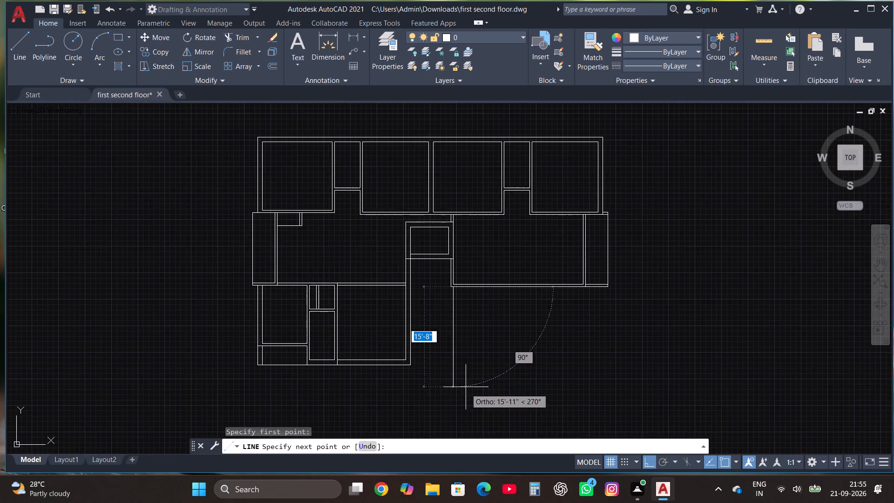
{"action": "scroll", "coordinate": [462, 378], "scroll_direction": "up", "scroll_amount": 1}
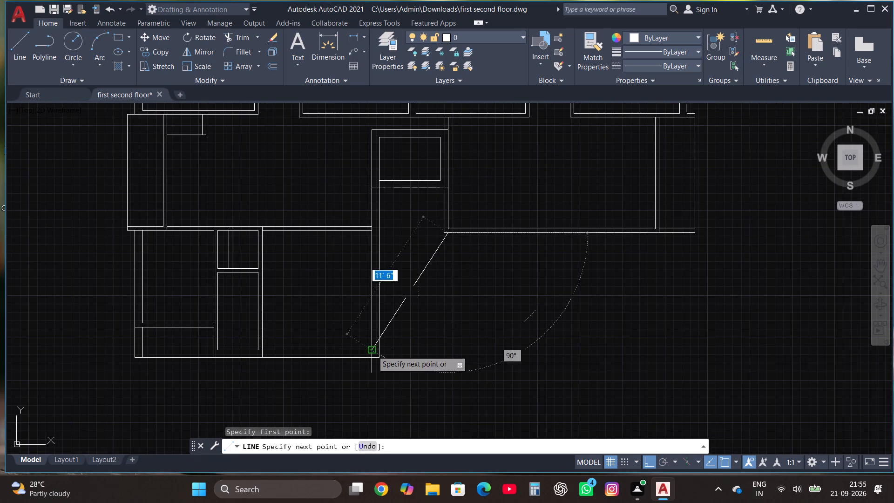
{"action": "left_click", "coordinate": [440, 351]}
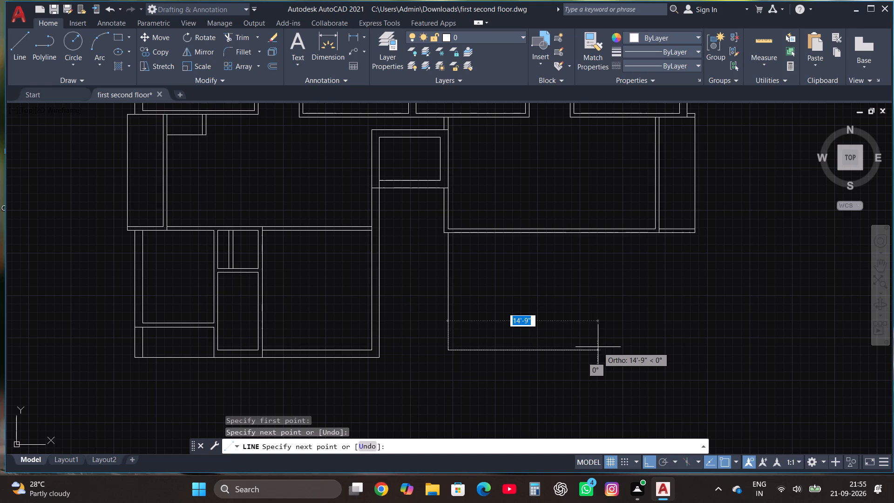
{"action": "type", "text": "7'"}
{"action": "key", "text": "Return"}
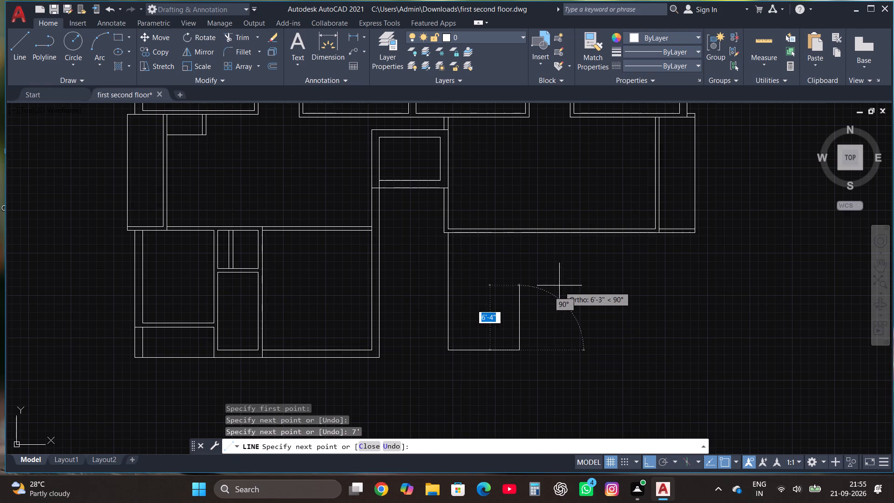
{"action": "key", "text": "9"}
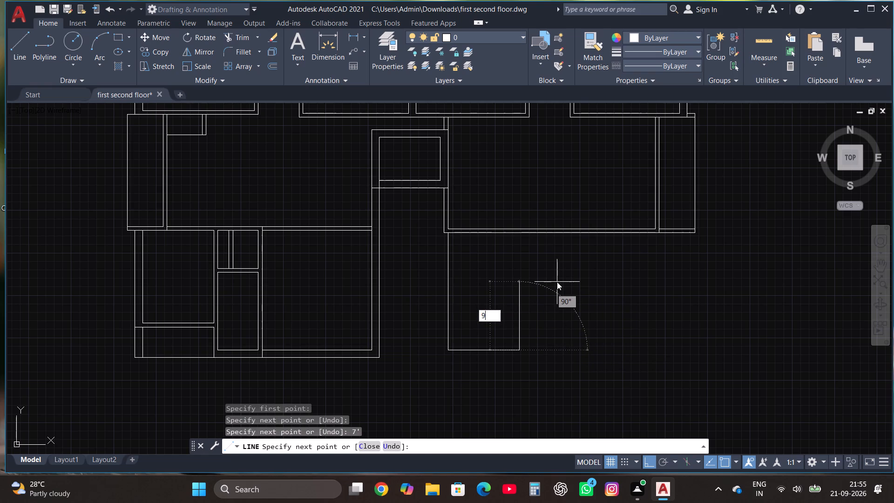
{"action": "key", "text": "apostrophe"}
{"action": "type", "text": "1.5\""}
{"action": "key", "text": "Return"}
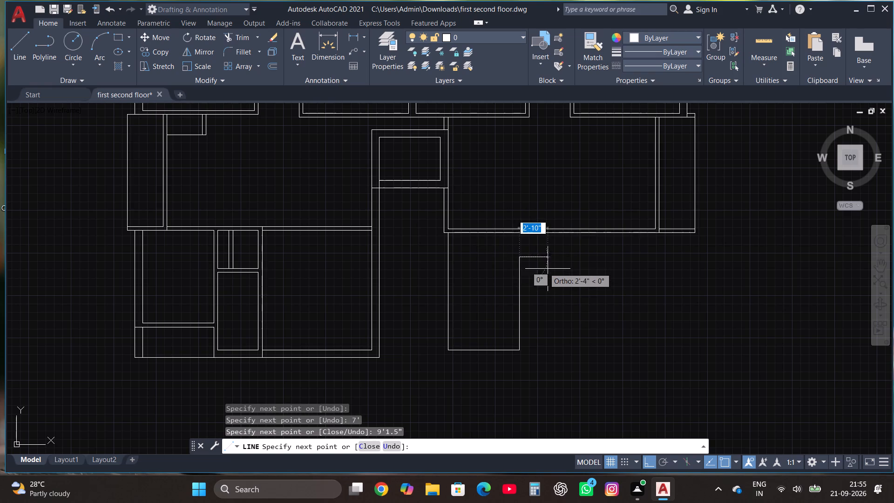
{"action": "key", "text": "Escape"}
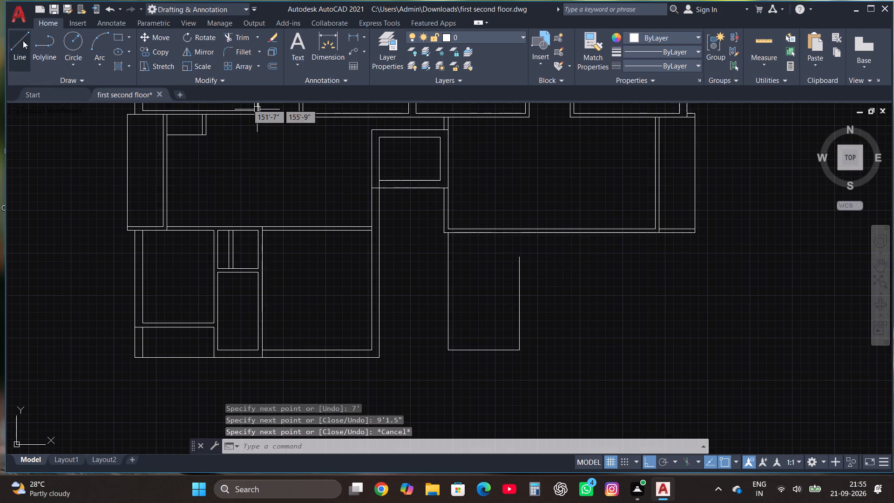
Draw the outer wall line from the small central room's inner bottom-right corner down to the left unit's outer bottom line, then right past the new outline.
{"action": "left_click", "coordinate": [11, 48]}
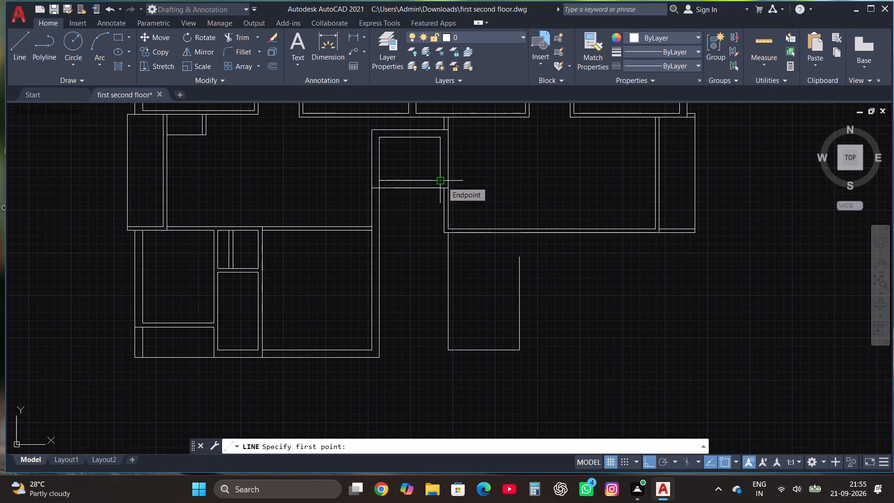
{"action": "left_click", "coordinate": [440, 181]}
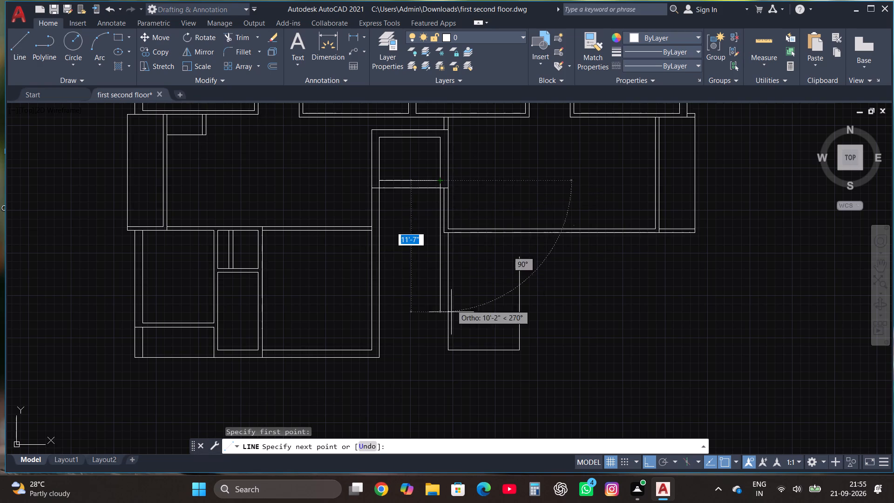
{"action": "scroll", "coordinate": [450, 365], "scroll_direction": "up", "scroll_amount": 2}
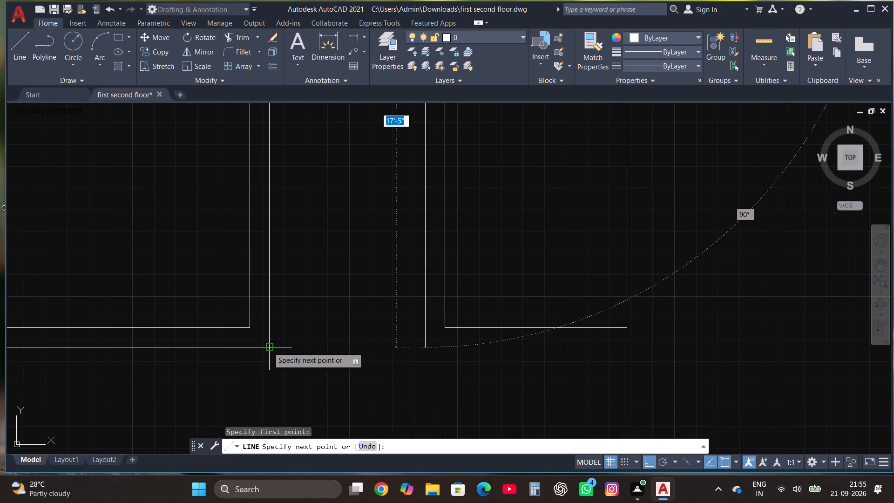
{"action": "left_click", "coordinate": [401, 348]}
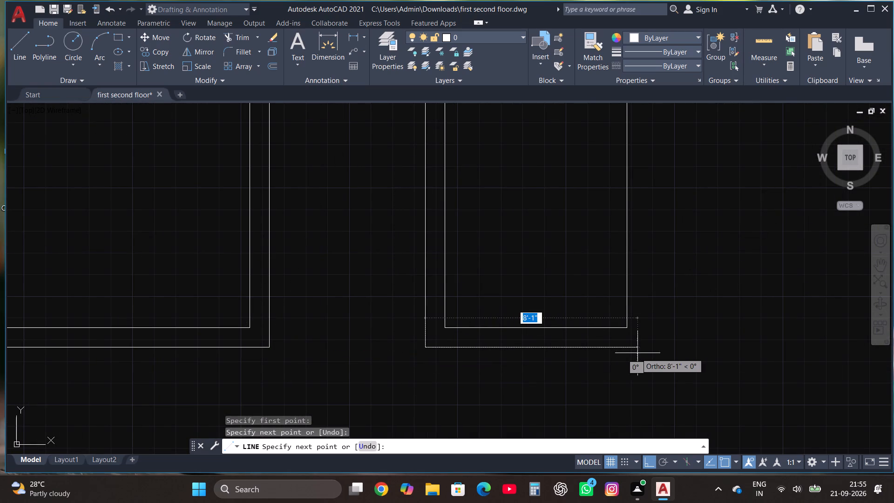
{"action": "left_click", "coordinate": [648, 353]}
{"action": "key", "text": "Escape"}
{"action": "scroll", "coordinate": [652, 371], "scroll_direction": "down", "scroll_amount": 2}
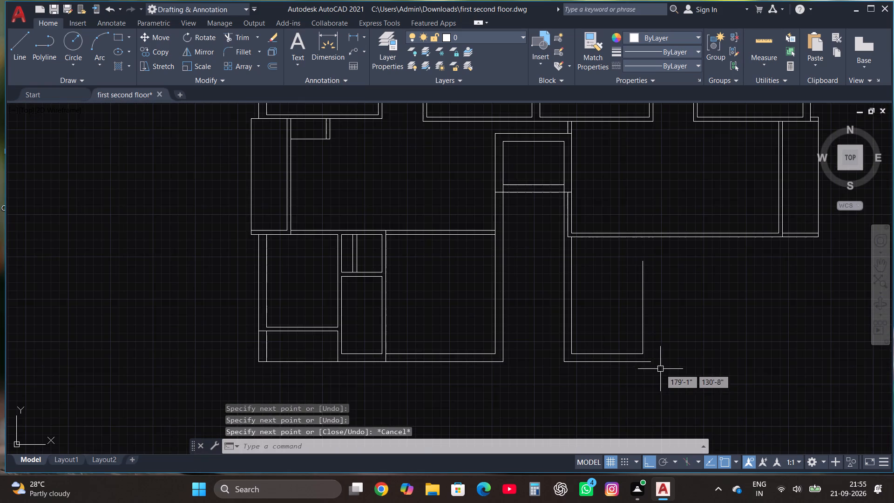
Draw the upper room's lines from its top-left corner below the large room: 7' right, 9'1.5" down and 7' left.
{"action": "scroll", "coordinate": [677, 355], "scroll_direction": "up", "scroll_amount": 1}
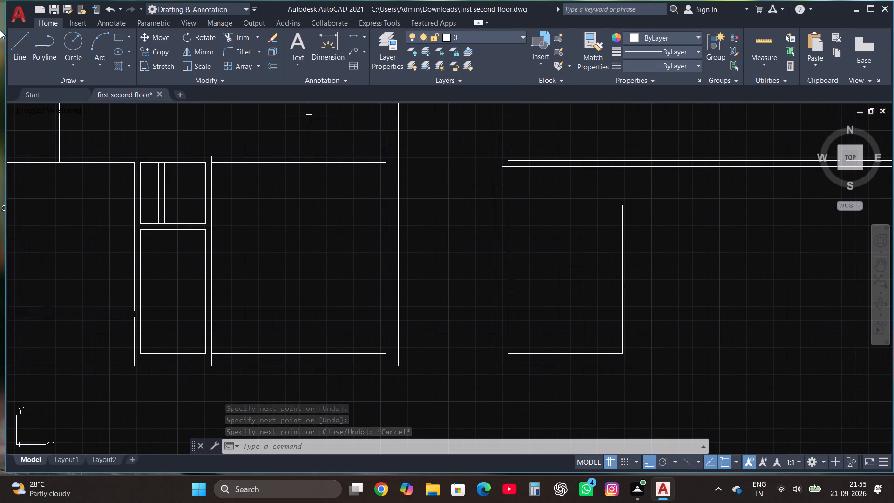
{"action": "left_click", "coordinate": [19, 42]}
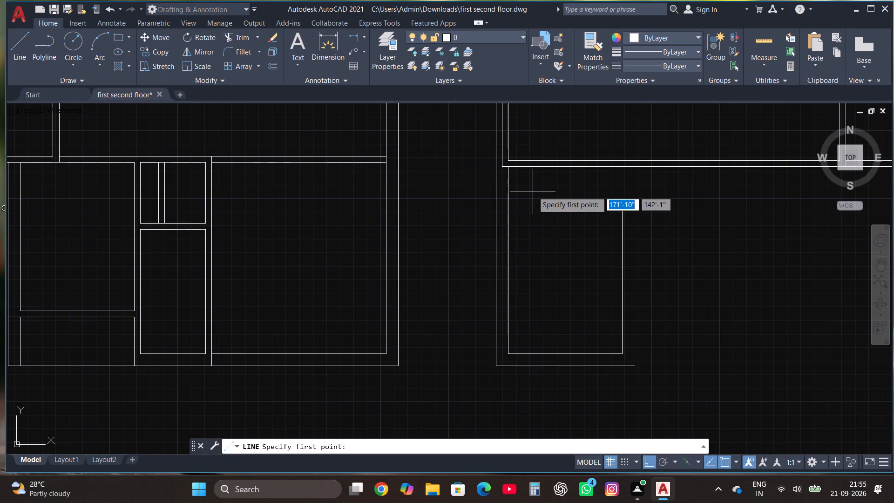
{"action": "left_click", "coordinate": [510, 168]}
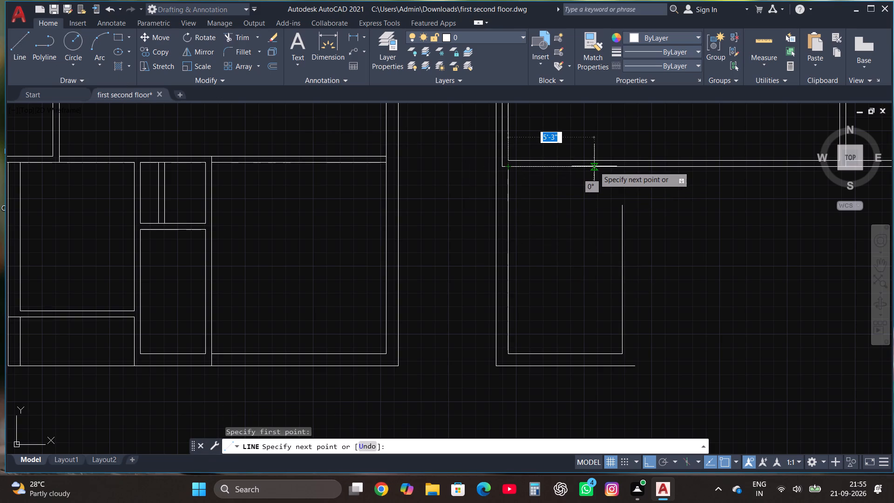
{"action": "type", "text": "7'"}
{"action": "key", "text": "Return"}
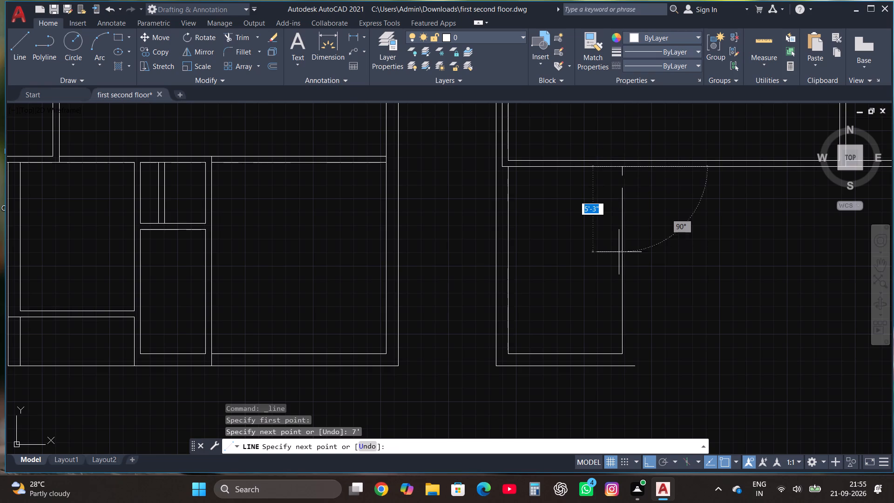
{"action": "type", "text": "9'1.5\""}
{"action": "key", "text": "Return"}
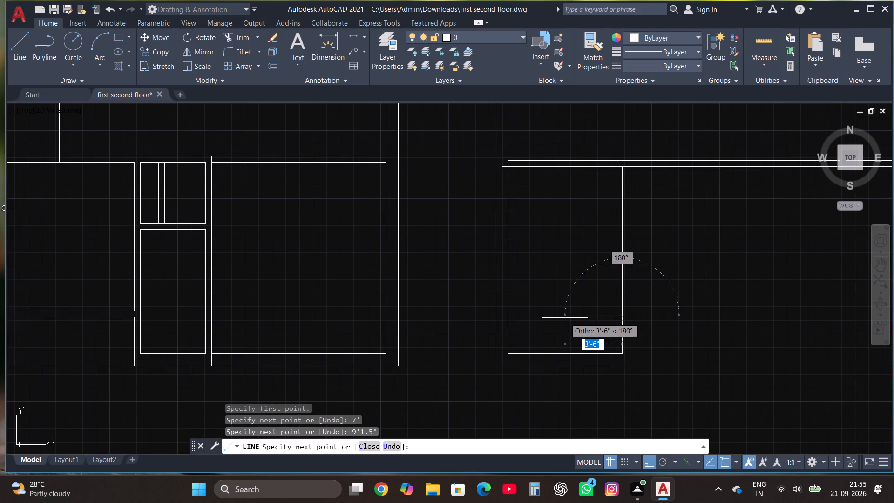
{"action": "type", "text": "7'"}
{"action": "key", "text": "Return"}
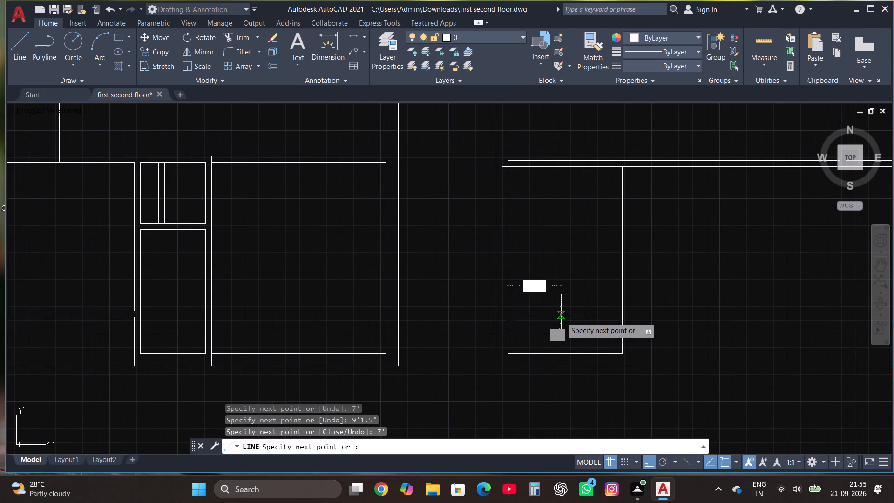
{"action": "key", "text": "Escape"}
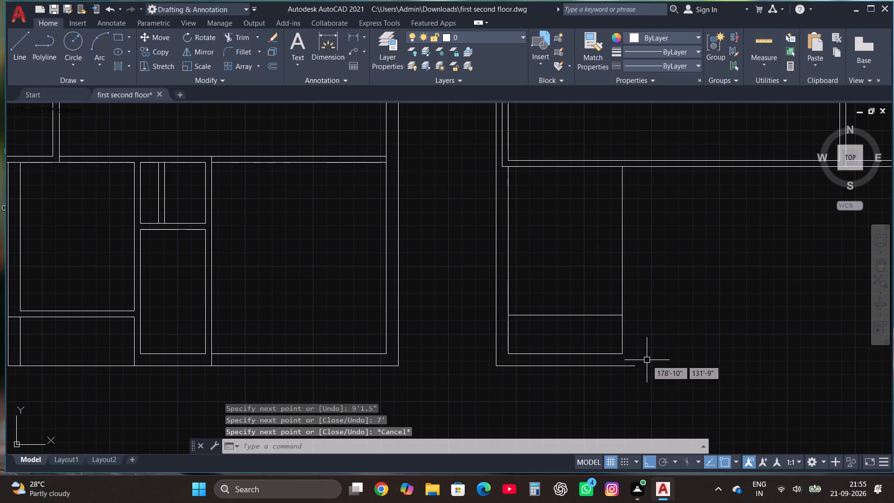
Offset both line segments of the new room's right wall 4.5" outward to the right.
{"action": "scroll", "coordinate": [640, 308], "scroll_direction": "down", "scroll_amount": 1}
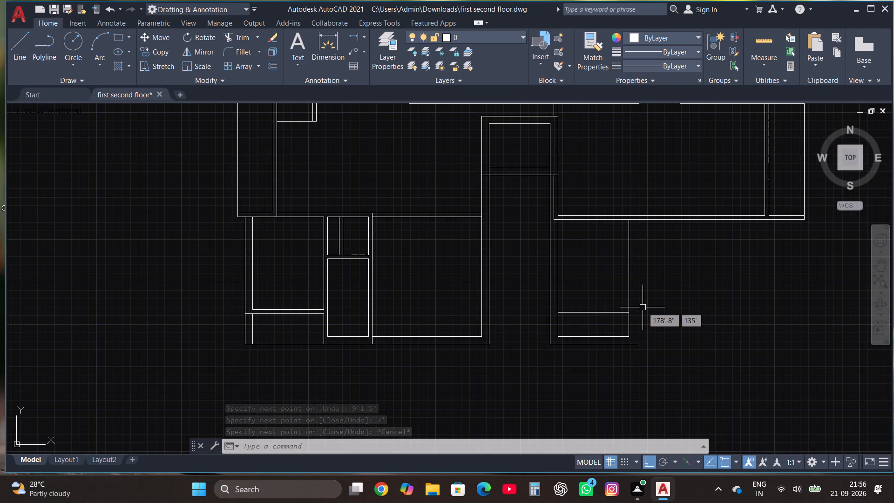
{"action": "scroll", "coordinate": [647, 344], "scroll_direction": "up", "scroll_amount": 1}
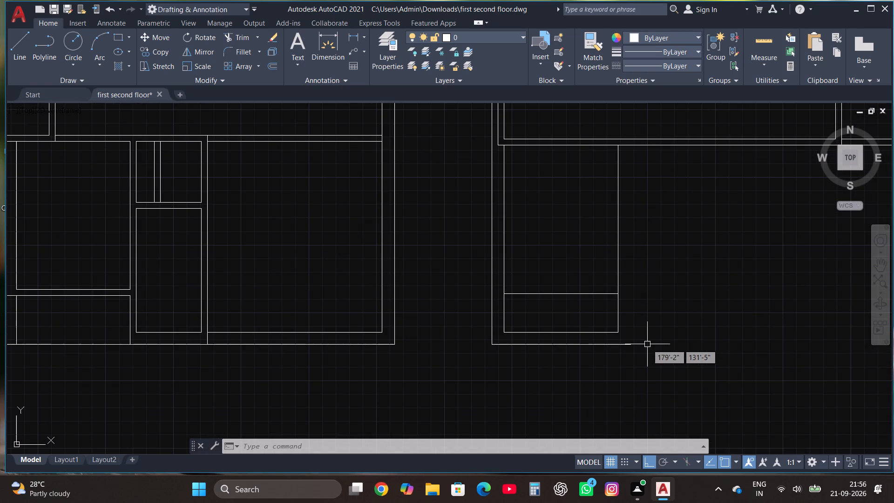
{"action": "scroll", "coordinate": [647, 344], "scroll_direction": "up", "scroll_amount": 1}
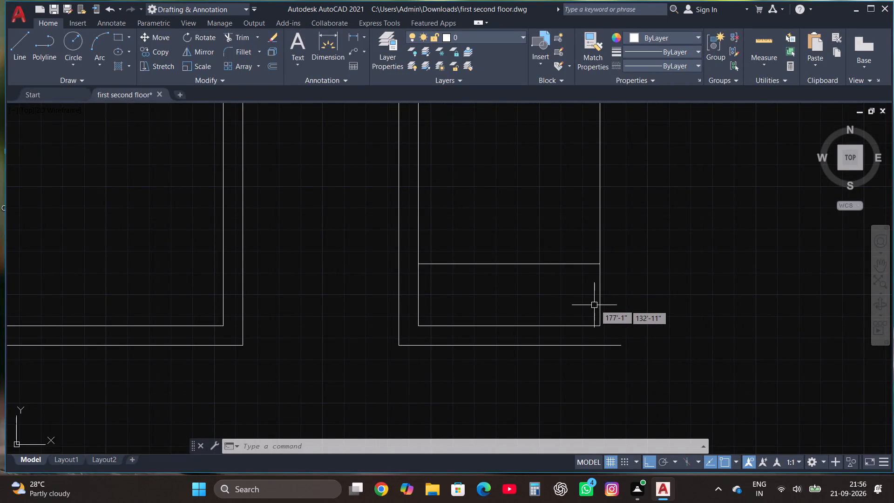
{"action": "scroll", "coordinate": [600, 353], "scroll_direction": "down", "scroll_amount": 1}
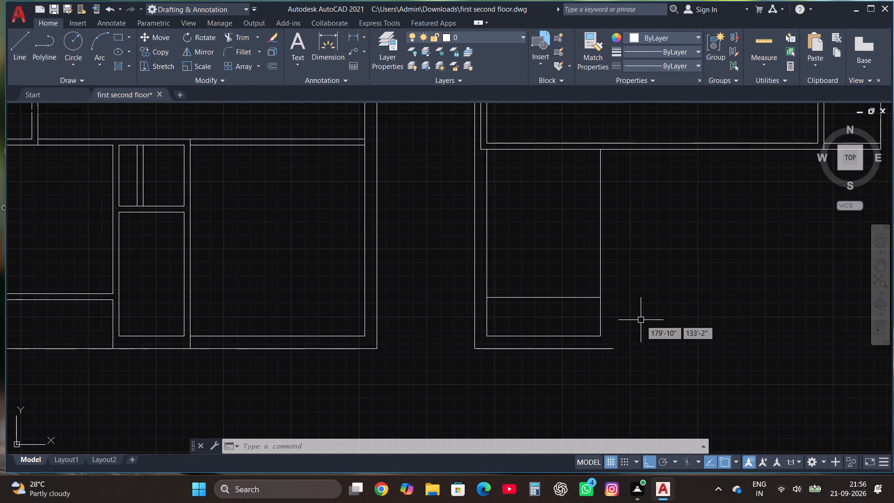
{"action": "left_click", "coordinate": [601, 265]}
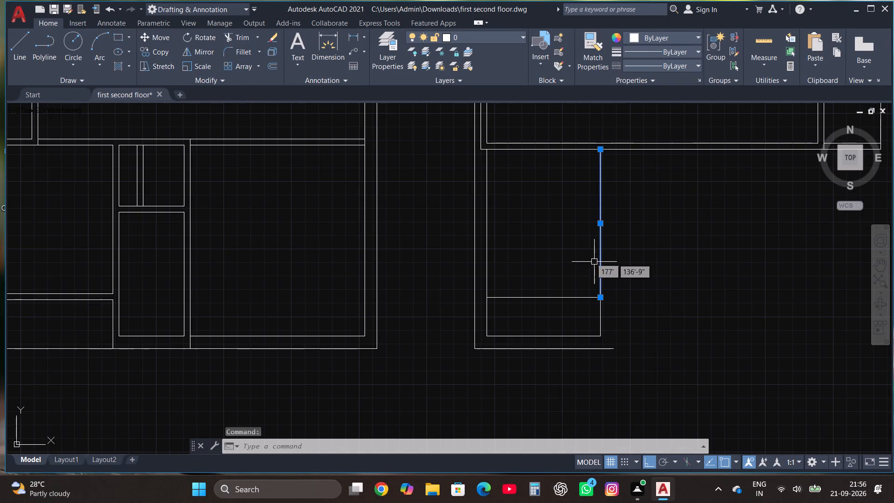
{"action": "left_click", "coordinate": [273, 65]}
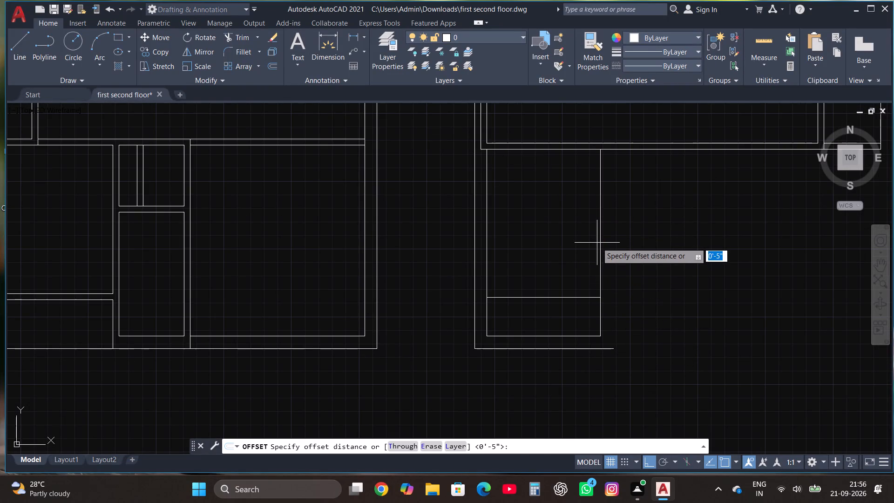
{"action": "left_click", "coordinate": [600, 244]}
{"action": "left_click", "coordinate": [608, 245]}
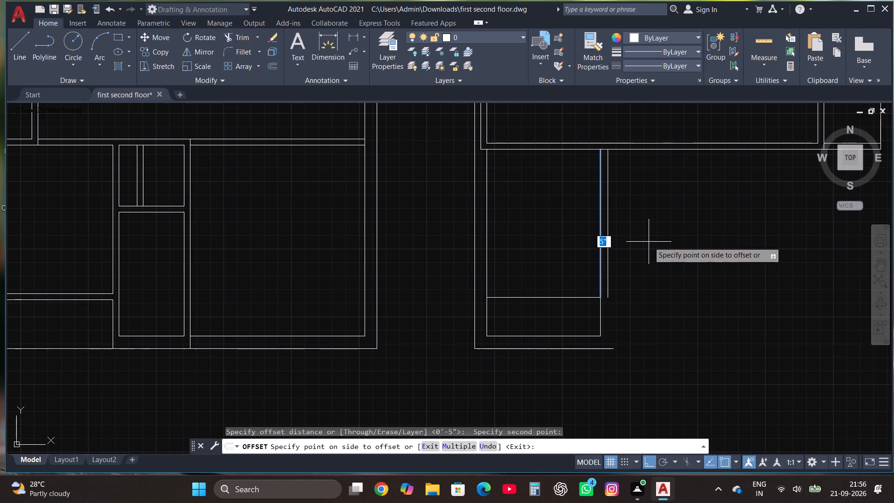
{"action": "type", "text": "4.5\""}
{"action": "key", "text": "Return"}
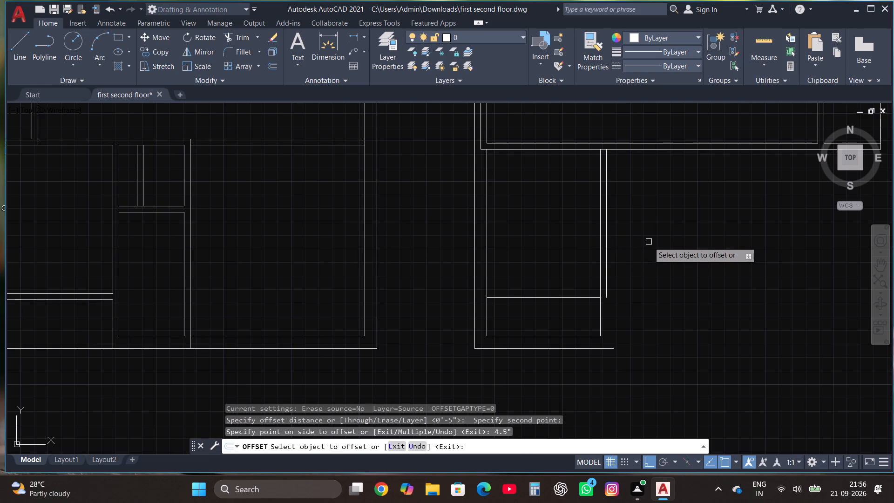
{"action": "left_click", "coordinate": [597, 313]}
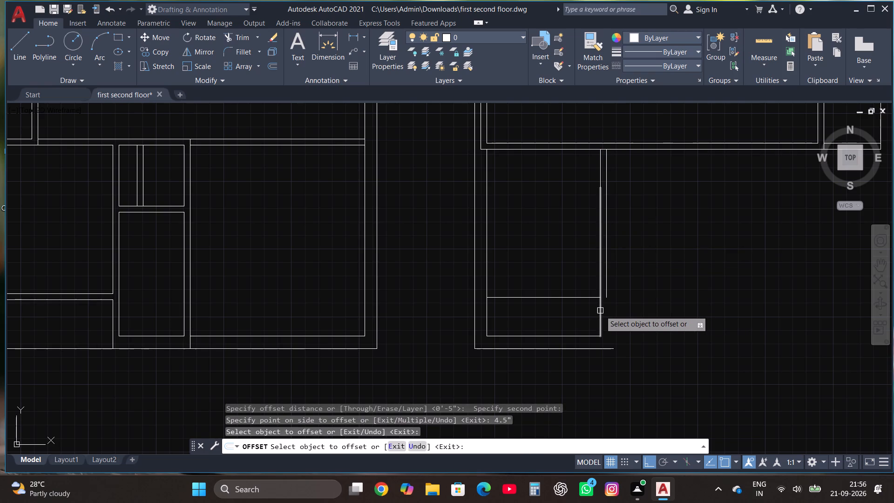
{"action": "left_click", "coordinate": [600, 311]}
{"action": "type", "text": "4.5\""}
{"action": "key", "text": "Return"}
{"action": "key", "text": "Escape"}
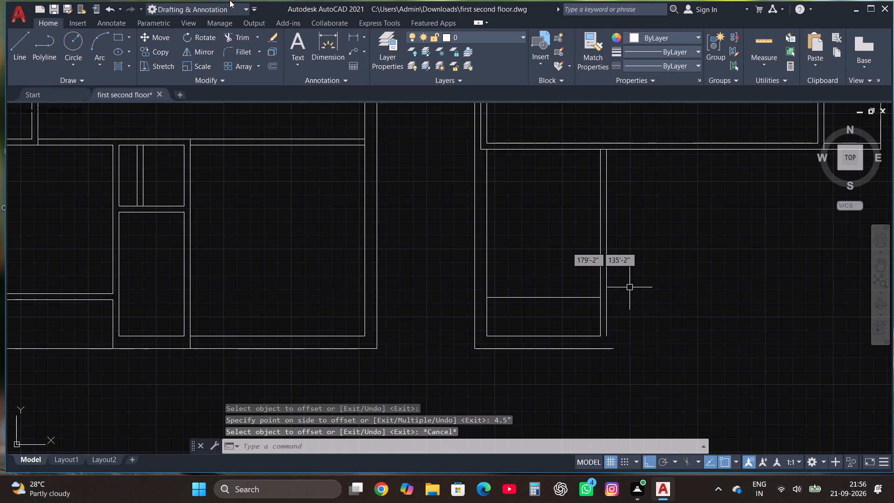
Fillet the outer bottom wall line with the offset right wall line into a closed corner.
{"action": "left_click", "coordinate": [238, 50]}
{"action": "left_click", "coordinate": [579, 352]}
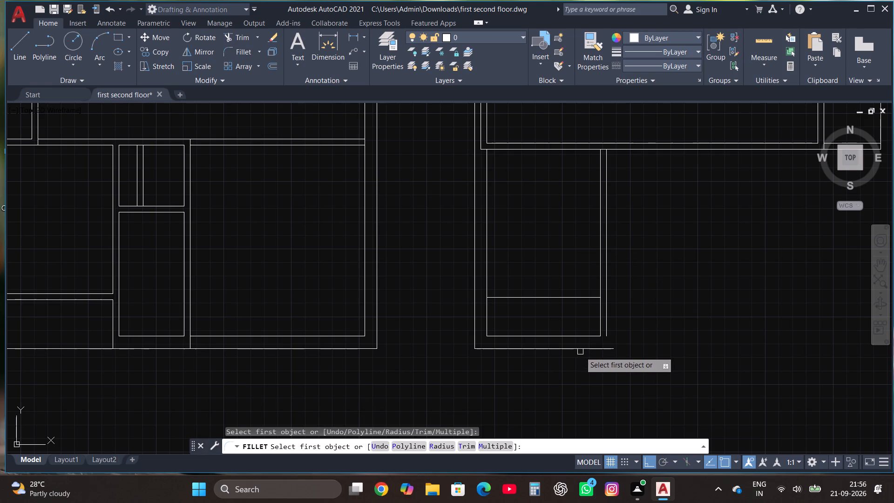
{"action": "left_click", "coordinate": [581, 347]}
{"action": "left_click", "coordinate": [605, 325]}
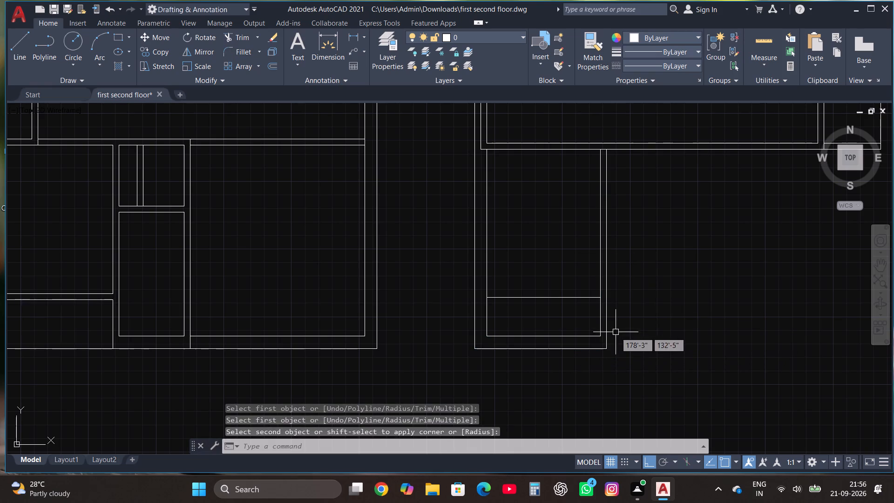
Offset the horizontal dividing line in the new right-hand unit room 4.5" downward.
{"action": "key", "text": "Escape"}
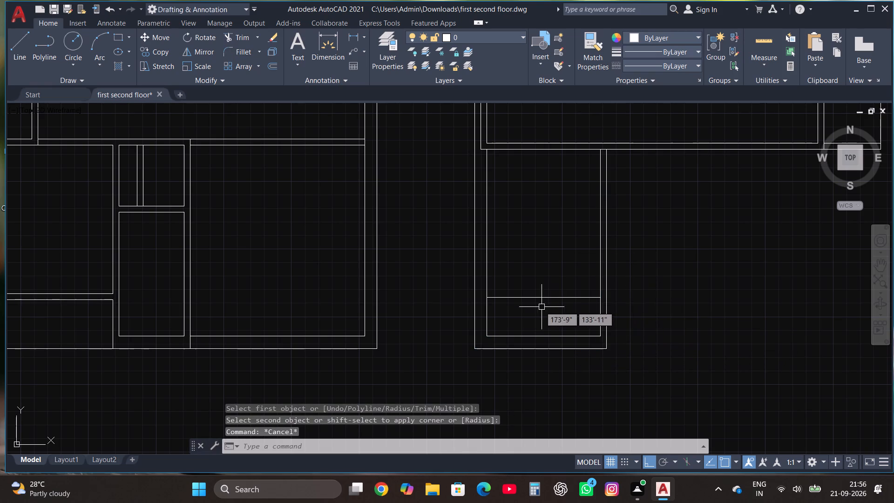
{"action": "left_click", "coordinate": [537, 297]}
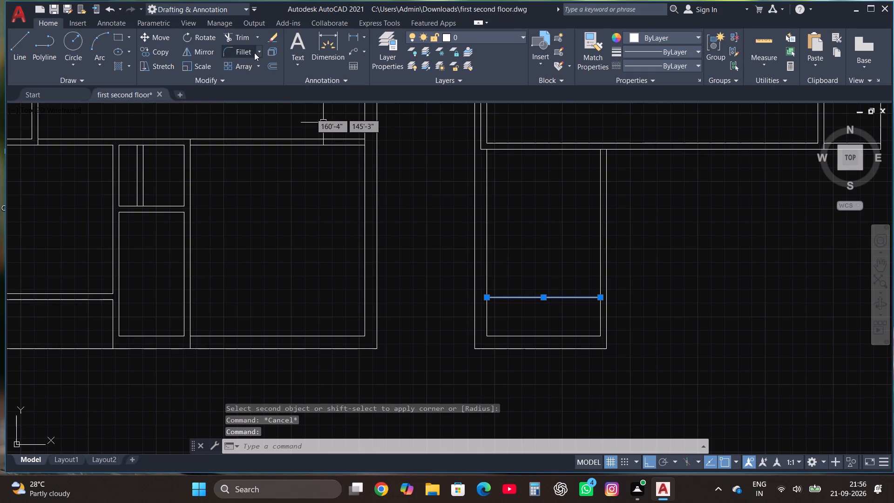
{"action": "left_click", "coordinate": [276, 65]}
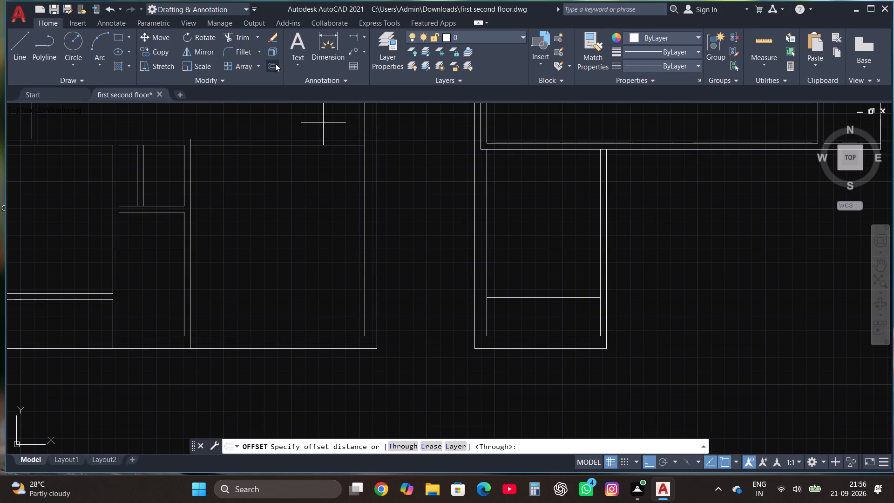
{"action": "left_click", "coordinate": [534, 299]}
{"action": "left_click", "coordinate": [536, 306]}
{"action": "type", "text": "4.5\""}
{"action": "key", "text": "Return"}
{"action": "key", "text": "Escape"}
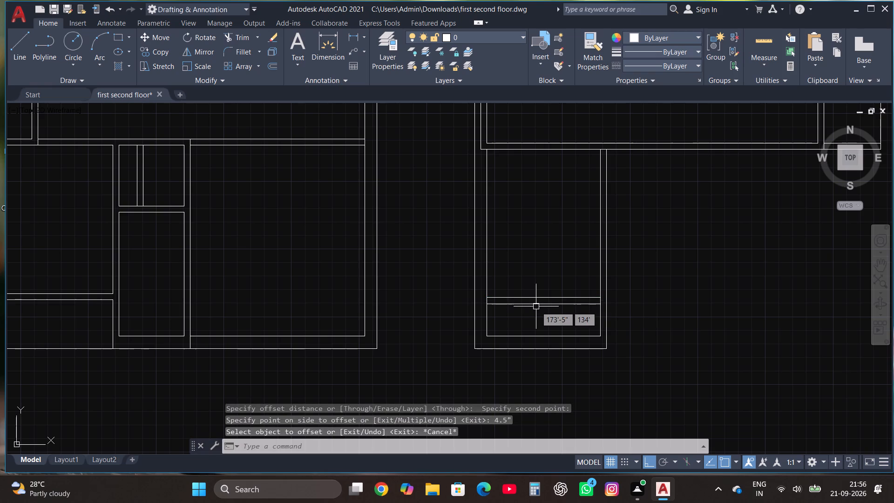
Draw vertical lines down from both inner bottom corners of the new room's lower strip, past the outer bottom wall line.
{"action": "scroll", "coordinate": [537, 348], "scroll_direction": "up", "scroll_amount": 1}
{"action": "left_click", "coordinate": [11, 40]}
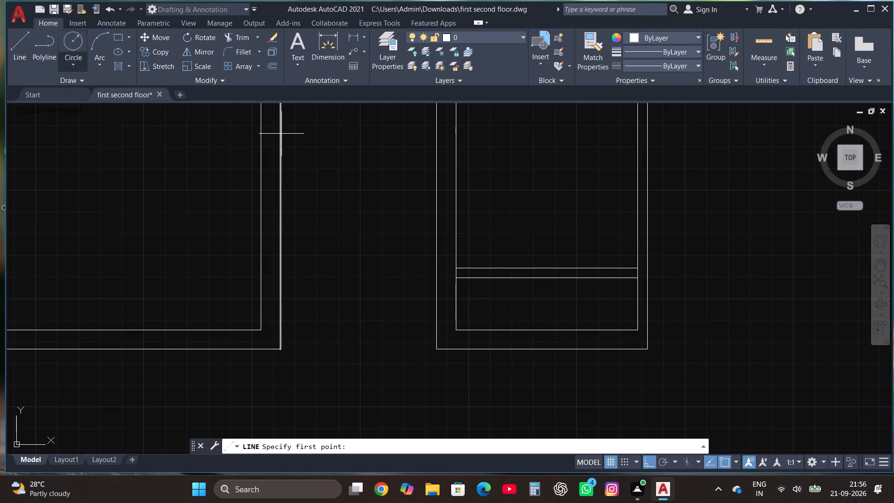
{"action": "left_click", "coordinate": [454, 331]}
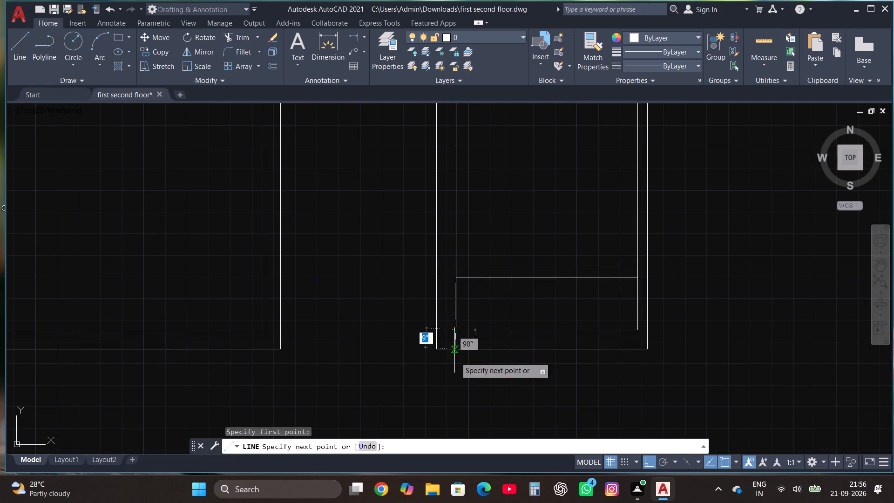
{"action": "left_click", "coordinate": [458, 382]}
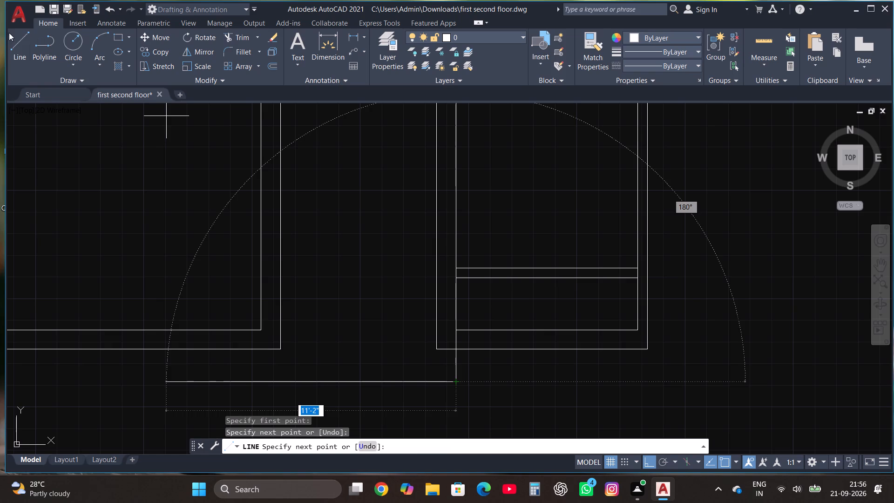
{"action": "left_click", "coordinate": [19, 45]}
{"action": "left_click", "coordinate": [638, 331]}
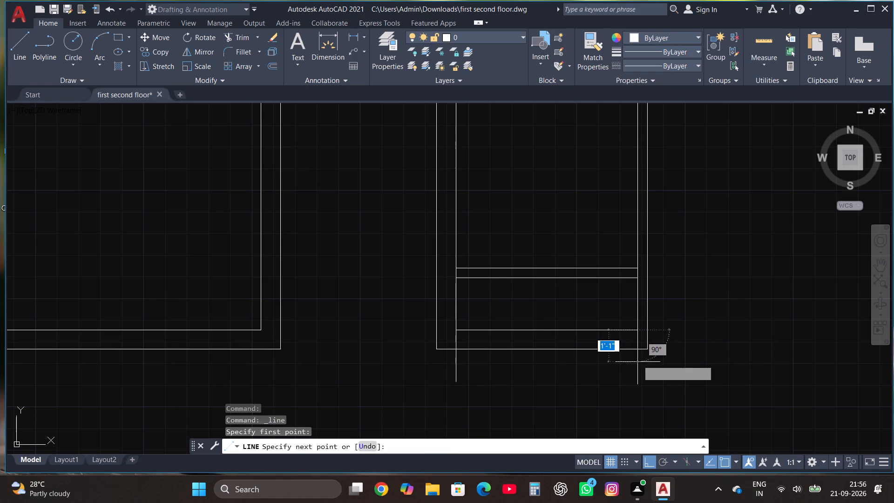
{"action": "left_click", "coordinate": [640, 375]}
{"action": "key", "text": "Escape"}
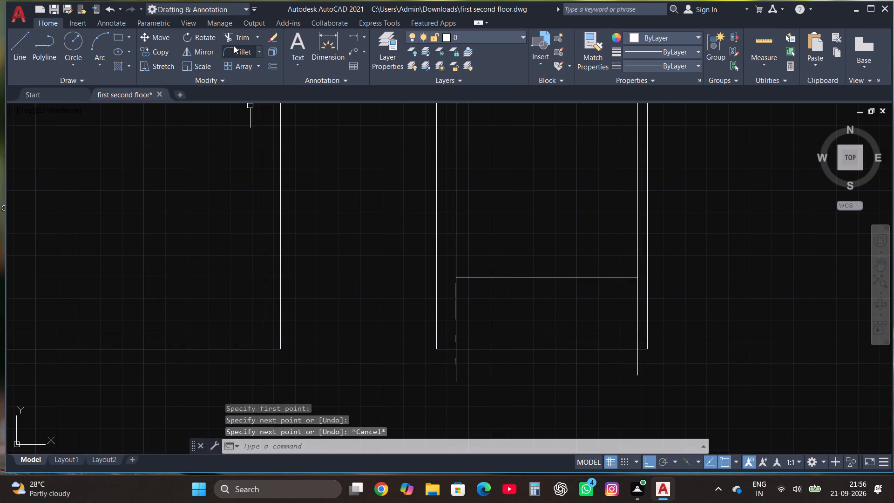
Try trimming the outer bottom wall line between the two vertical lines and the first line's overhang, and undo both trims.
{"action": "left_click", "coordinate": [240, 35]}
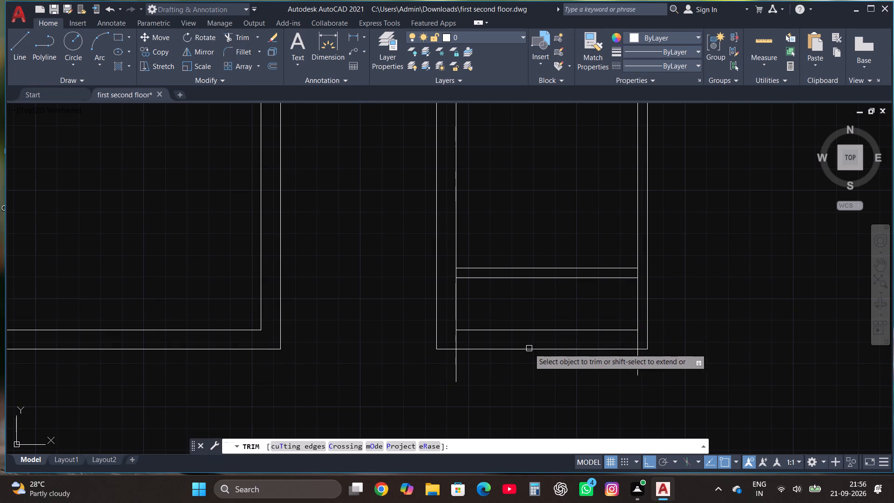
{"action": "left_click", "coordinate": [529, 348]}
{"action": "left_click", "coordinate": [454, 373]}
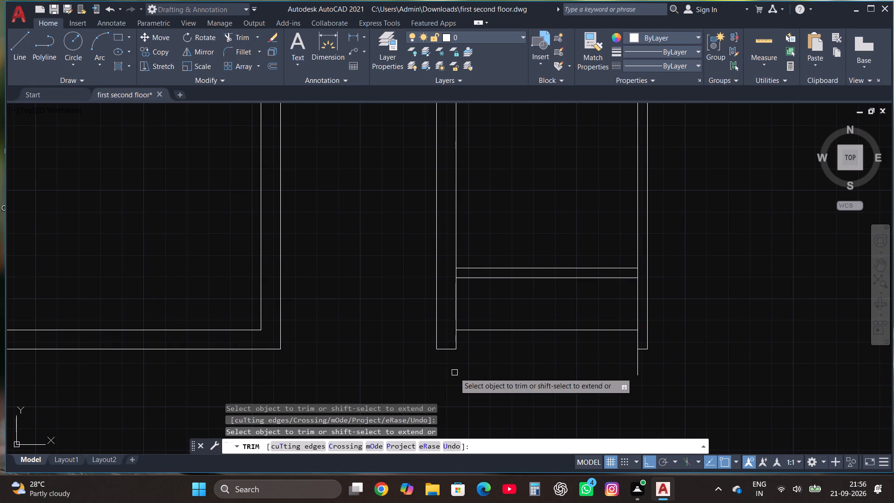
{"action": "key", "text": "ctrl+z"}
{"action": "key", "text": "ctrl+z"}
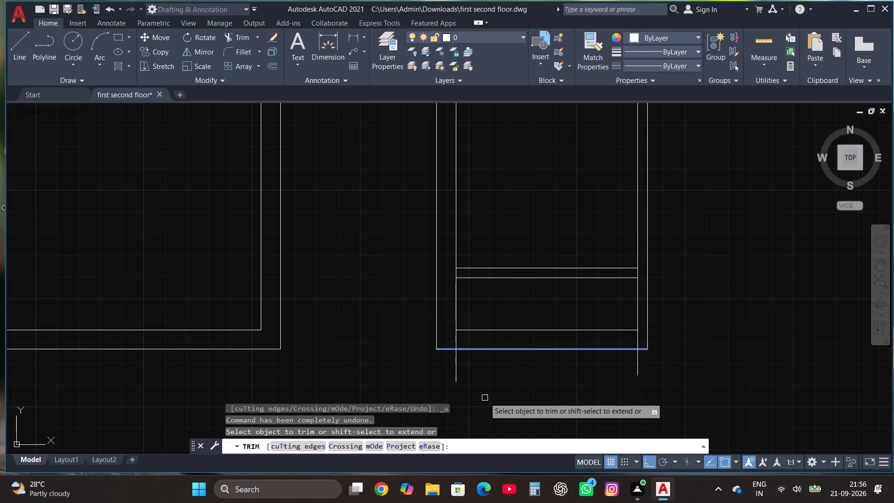
Trim both vertical overhangs below the outer bottom wall line and remove the strip's inner bottom line.
{"action": "left_click", "coordinate": [453, 361]}
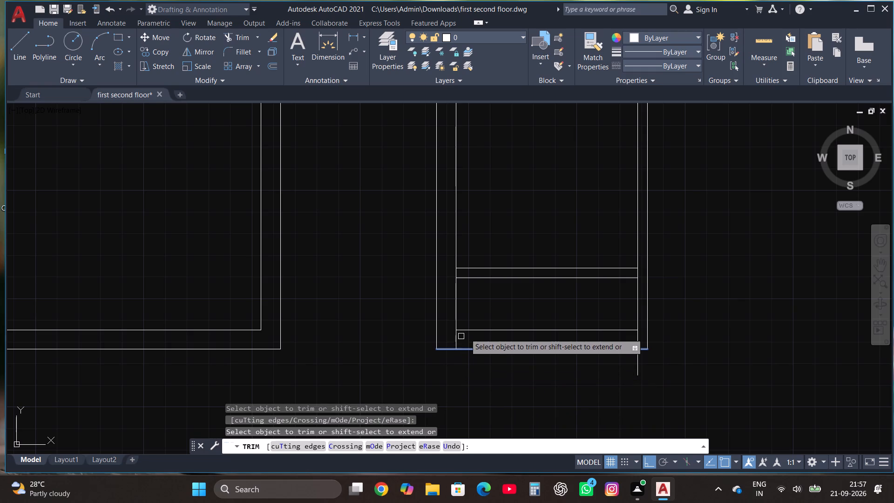
{"action": "left_click", "coordinate": [474, 330]}
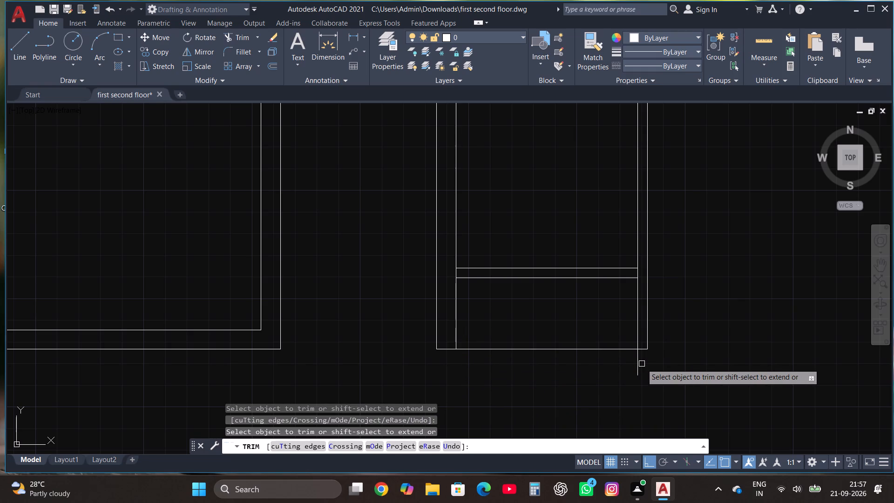
{"action": "left_click", "coordinate": [637, 360]}
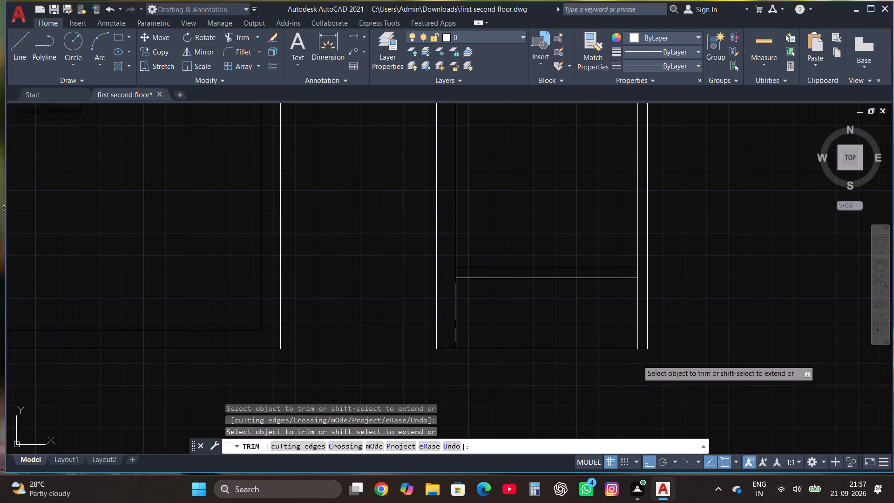
{"action": "scroll", "coordinate": [622, 371], "scroll_direction": "down", "scroll_amount": 2}
{"action": "key", "text": "Escape"}
Save the drawing.
{"action": "scroll", "coordinate": [596, 329], "scroll_direction": "down", "scroll_amount": 1}
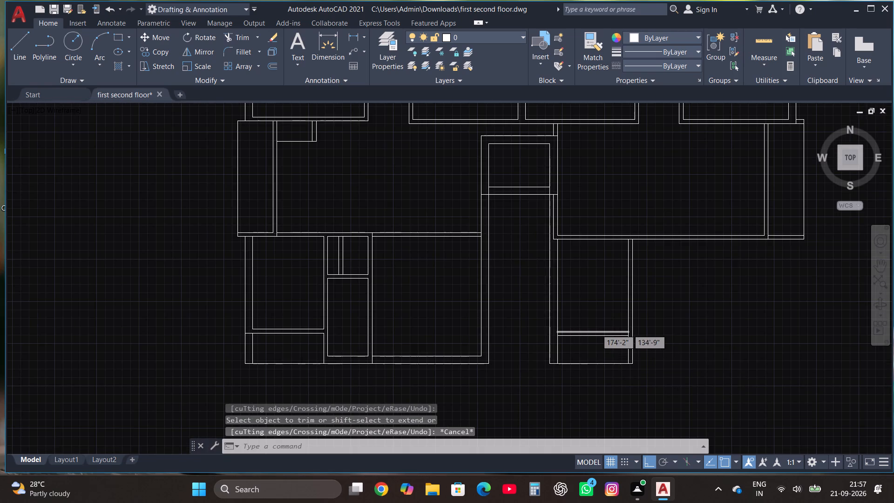
{"action": "scroll", "coordinate": [545, 329], "scroll_direction": "down", "scroll_amount": 1}
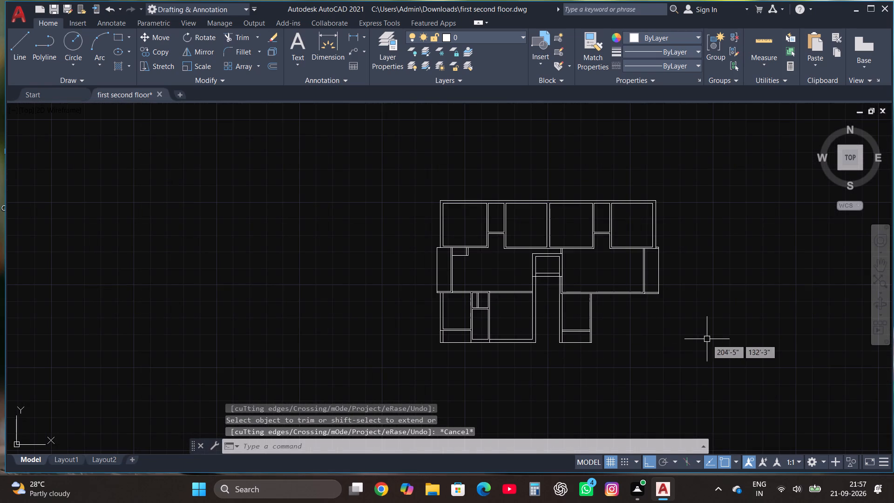
{"action": "scroll", "coordinate": [716, 338], "scroll_direction": "up", "scroll_amount": 1}
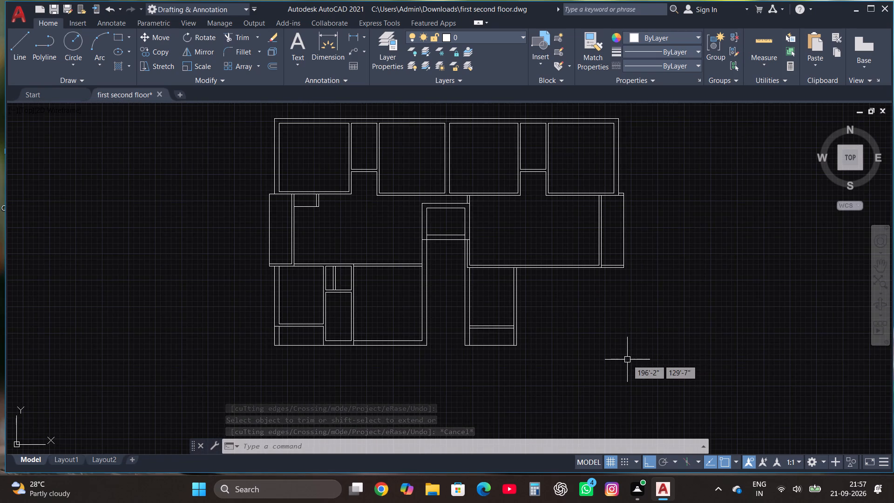
{"action": "scroll", "coordinate": [627, 360], "scroll_direction": "up", "scroll_amount": 1}
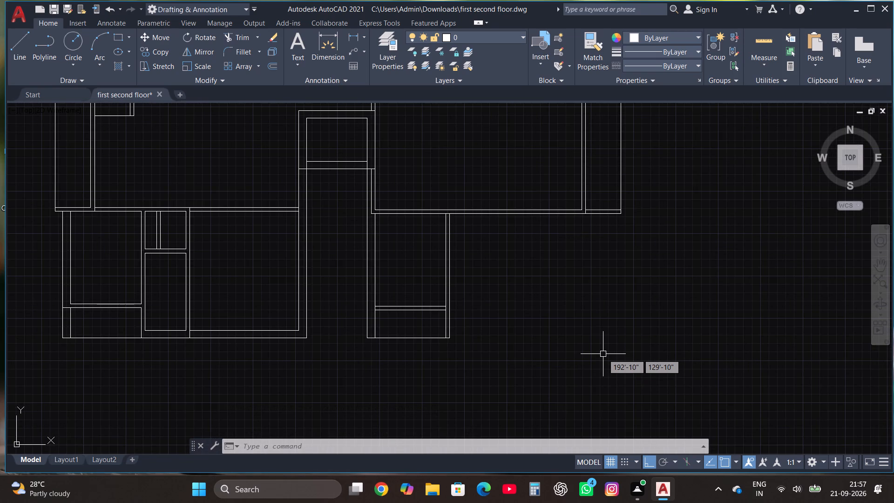
{"action": "left_click", "coordinate": [17, 45]}
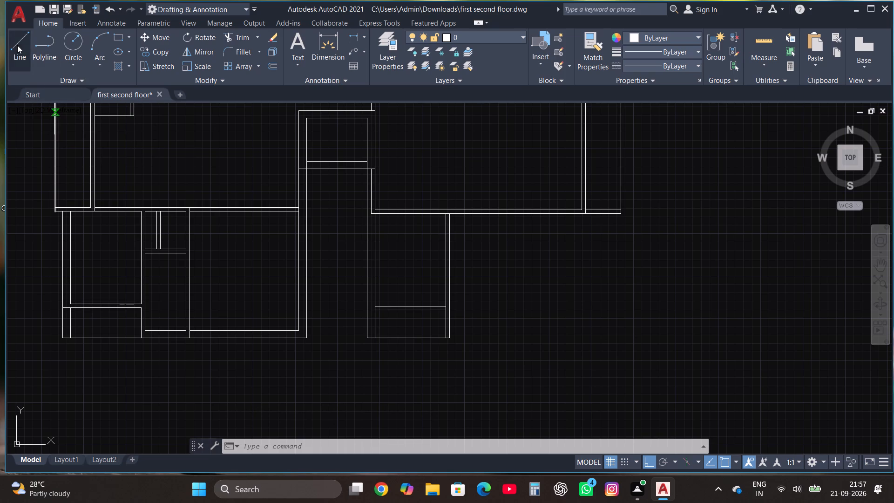
{"action": "key", "text": "ctrl+s"}
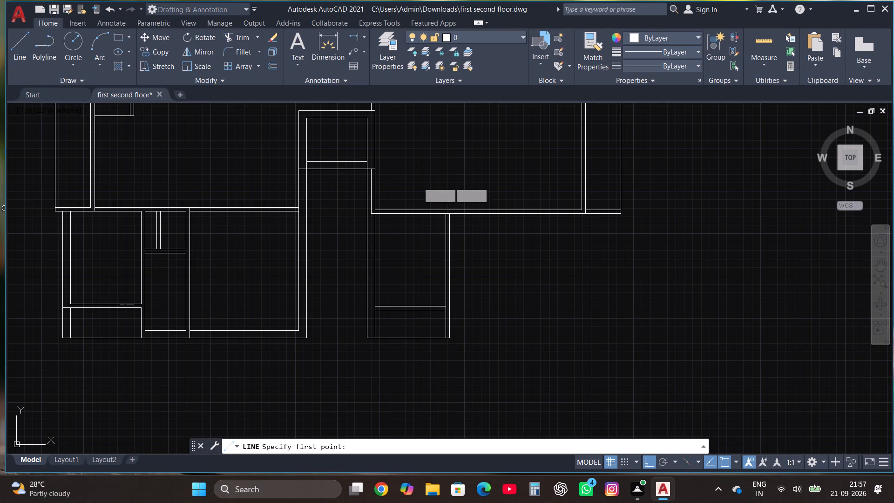
Draw the adjoining small room's lines from the new block's outer bottom-right corner: 9" up, 4' right, 8' up and 4' left.
{"action": "left_click", "coordinate": [22, 40]}
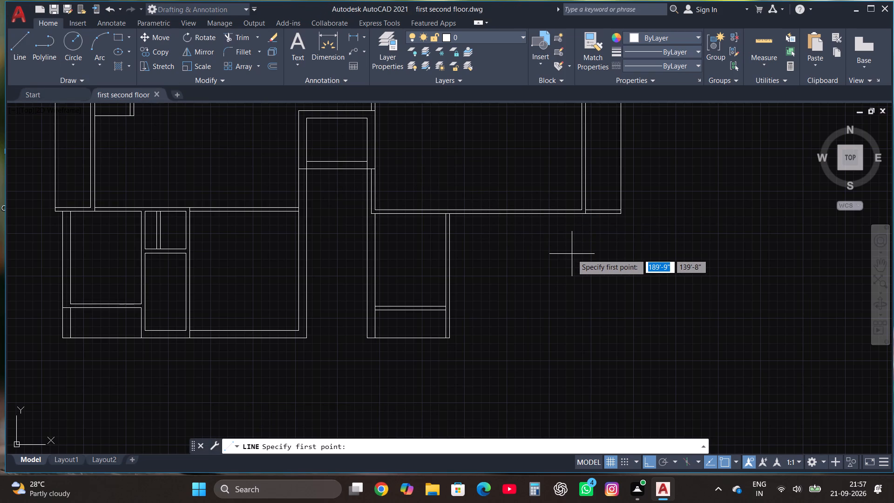
{"action": "scroll", "coordinate": [540, 397], "scroll_direction": "up", "scroll_amount": 1}
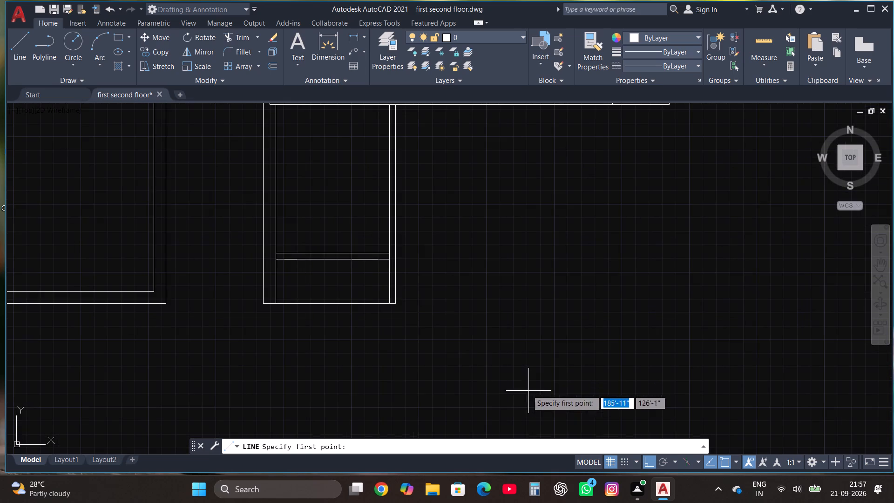
{"action": "left_click", "coordinate": [397, 304]}
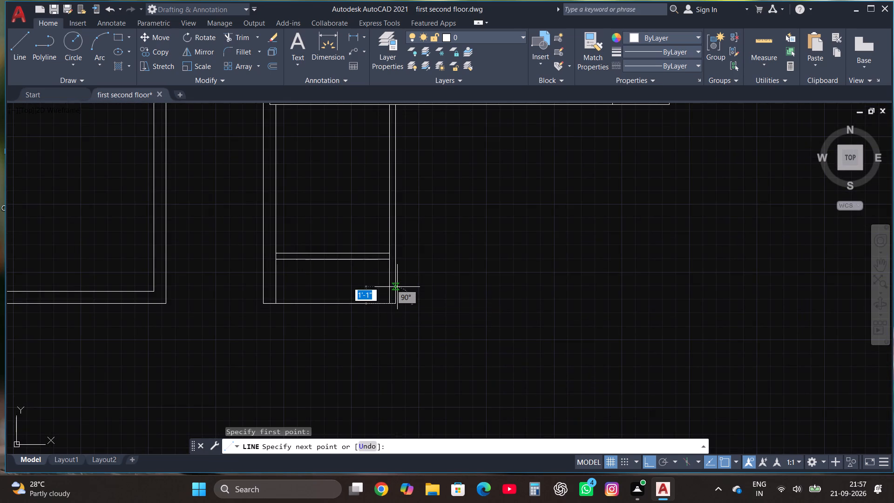
{"action": "type", "text": "9\""}
{"action": "key", "text": "Return"}
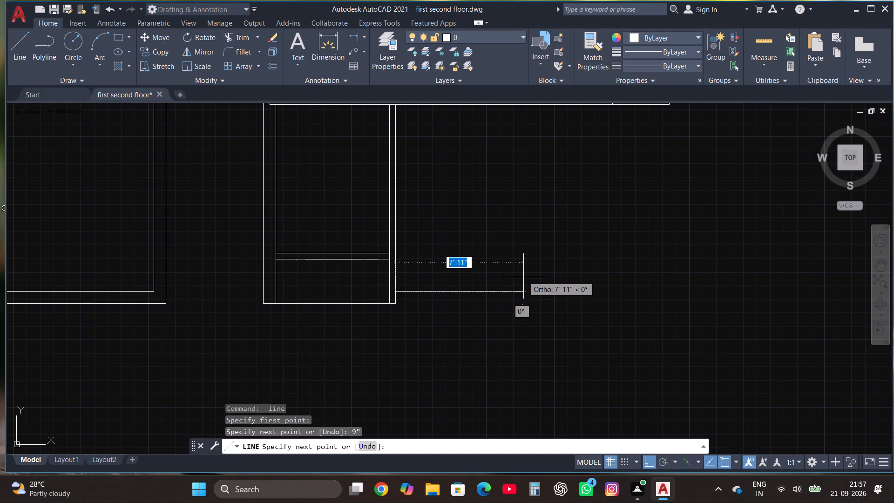
{"action": "type", "text": "4'"}
{"action": "key", "text": "Return"}
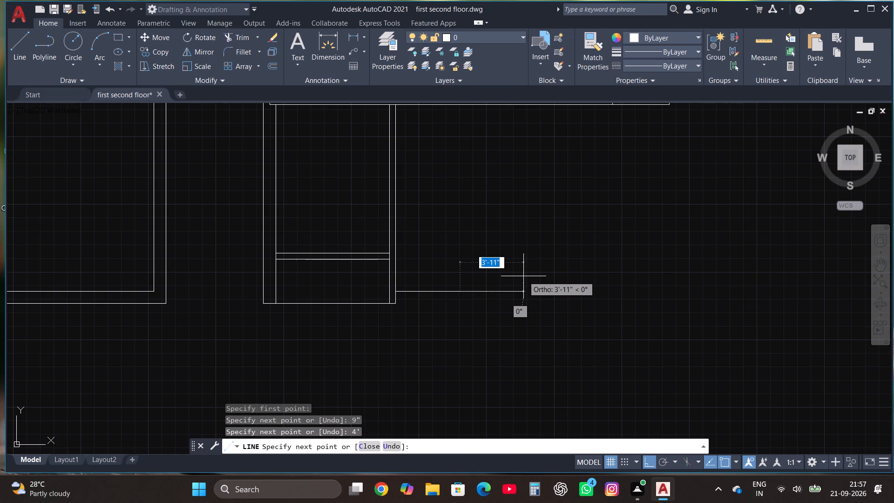
{"action": "type", "text": "8'"}
{"action": "key", "text": "Return"}
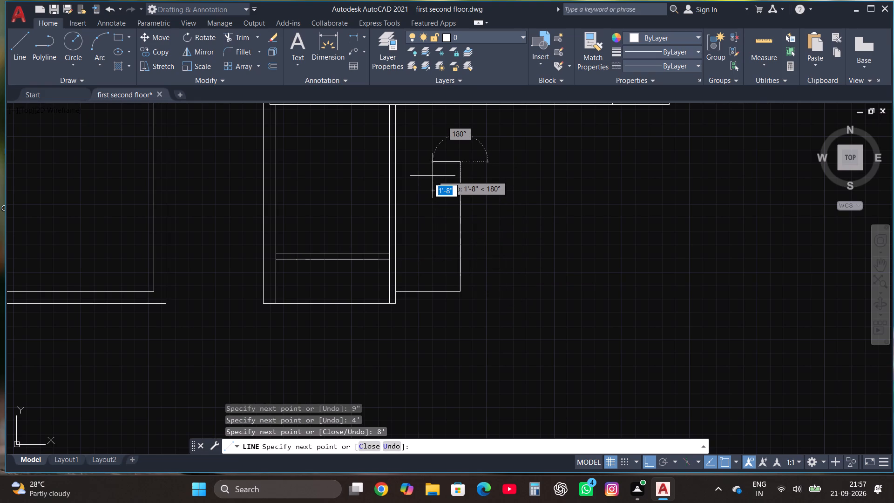
{"action": "type", "text": "4'"}
{"action": "key", "text": "Return"}
{"action": "key", "text": "Escape"}
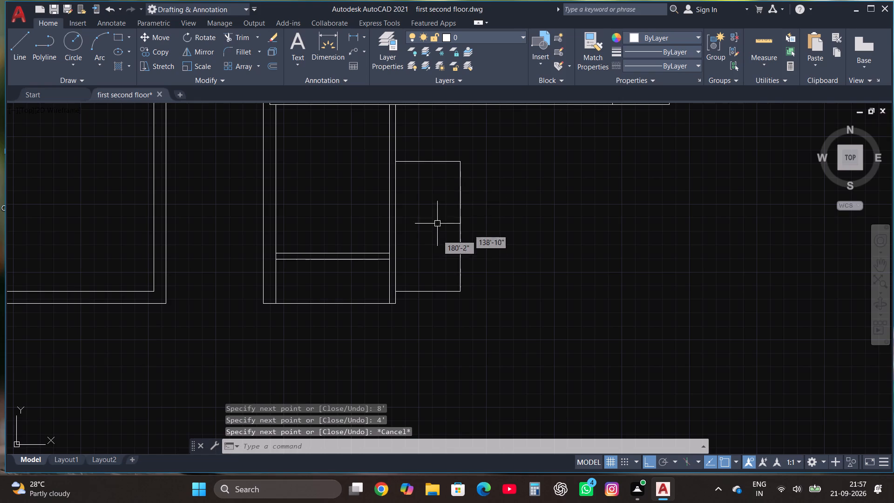
Offset the small adjoining room's right line 4.5" outward and its bottom line 9" downward.
{"action": "left_click", "coordinate": [463, 265]}
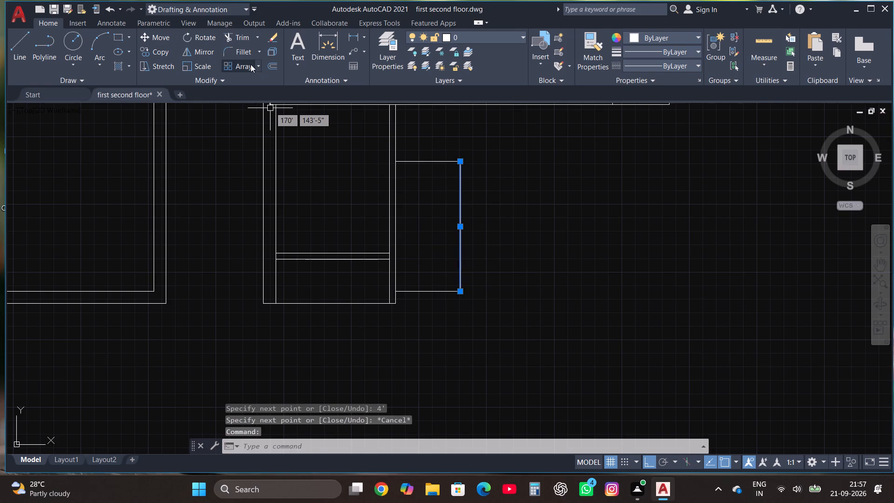
{"action": "left_click", "coordinate": [271, 66]}
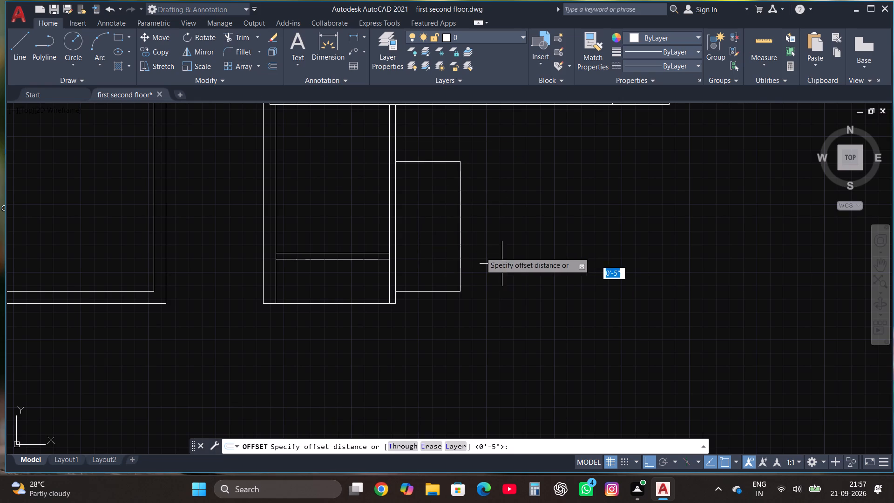
{"action": "left_click", "coordinate": [459, 240]}
{"action": "left_click", "coordinate": [470, 243]}
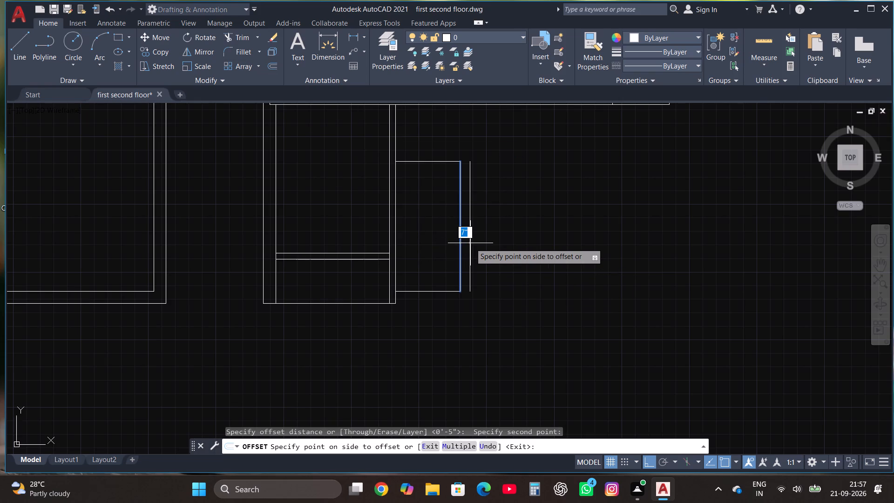
{"action": "type", "text": "4.5\""}
{"action": "key", "text": "Return"}
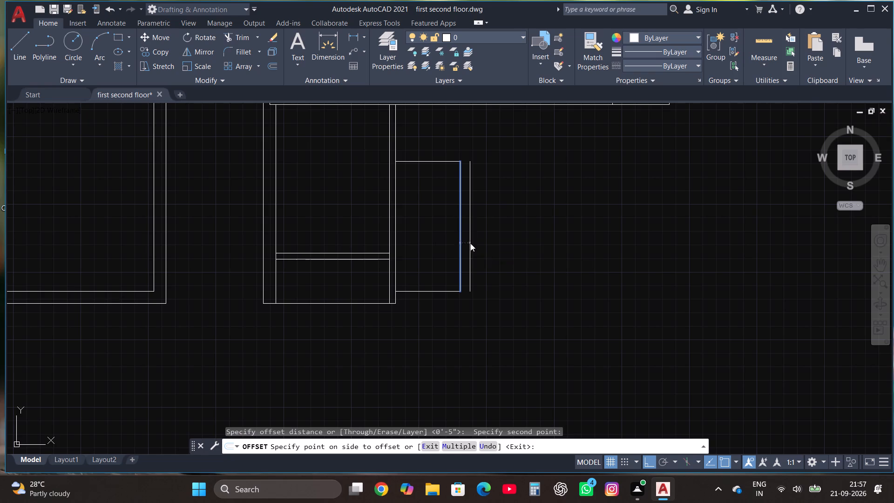
{"action": "left_click", "coordinate": [427, 292]}
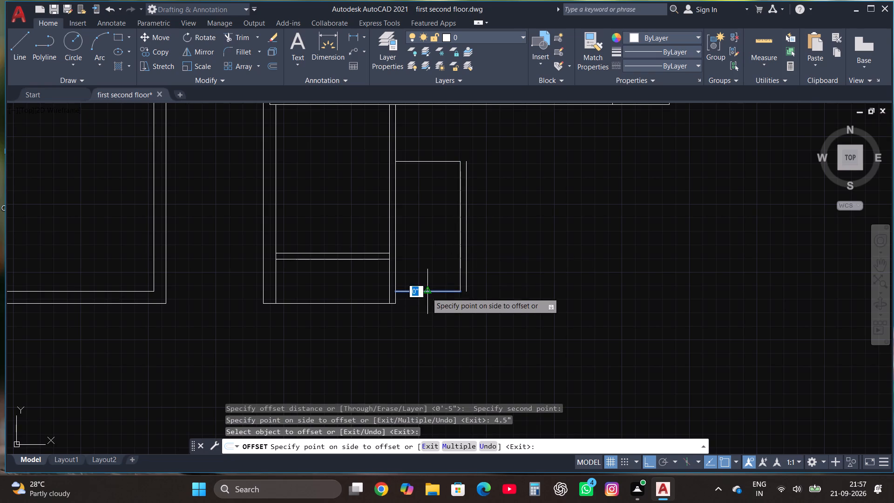
{"action": "type", "text": "9\""}
{"action": "key", "text": "Return"}
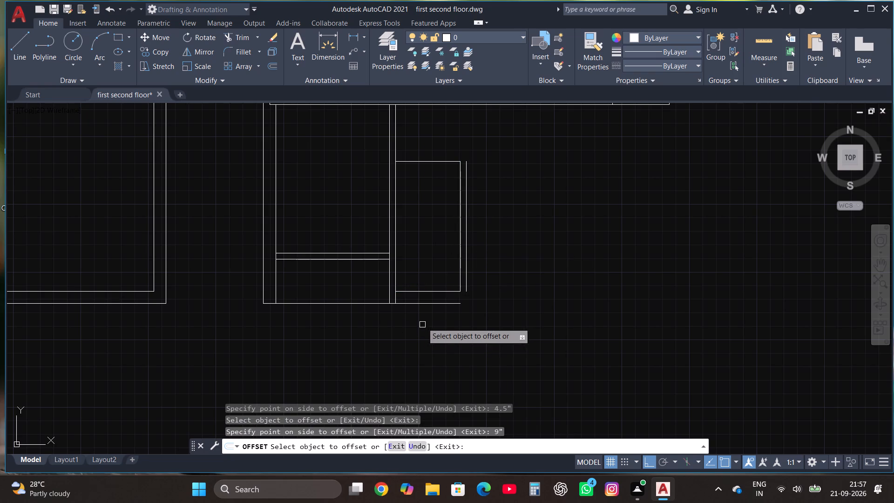
Offset the small adjoining room's top line 4.5" upward.
{"action": "left_click", "coordinate": [435, 160]}
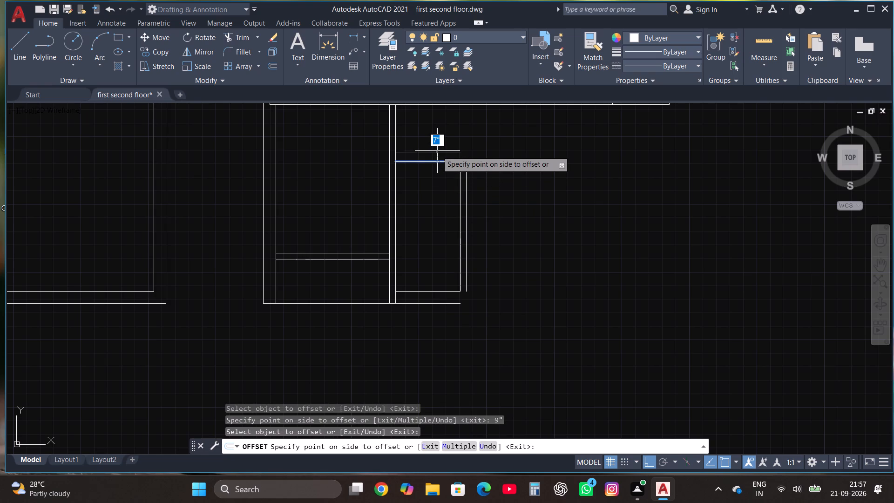
{"action": "type", "text": "4.5\""}
{"action": "key", "text": "Return"}
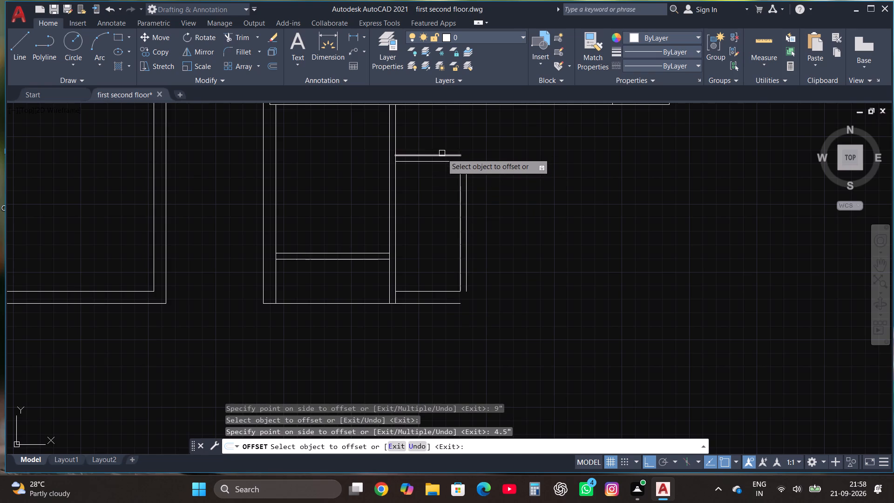
{"action": "scroll", "coordinate": [447, 207], "scroll_direction": "down", "scroll_amount": 1}
{"action": "scroll", "coordinate": [453, 215], "scroll_direction": "up", "scroll_amount": 2}
{"action": "key", "text": "Escape"}
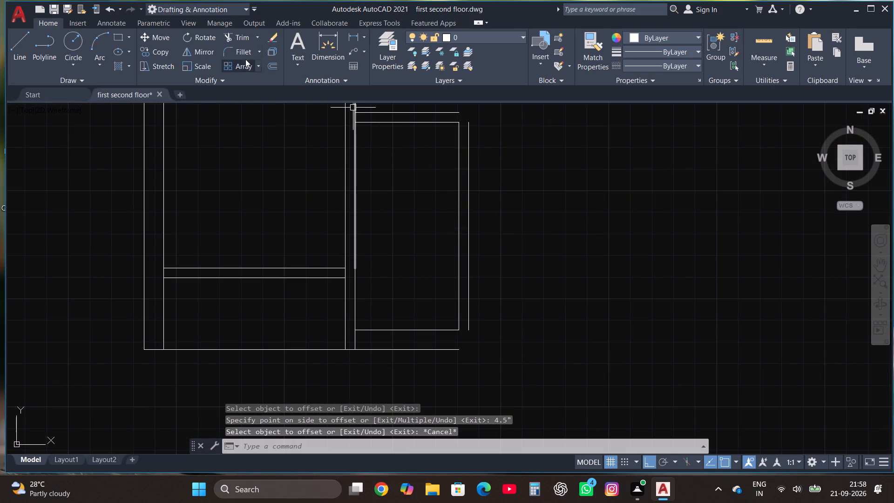
Fillet the small room's outer wall lines to close the top-right and bottom-right corners.
{"action": "left_click", "coordinate": [269, 68]}
{"action": "key", "text": "Escape"}
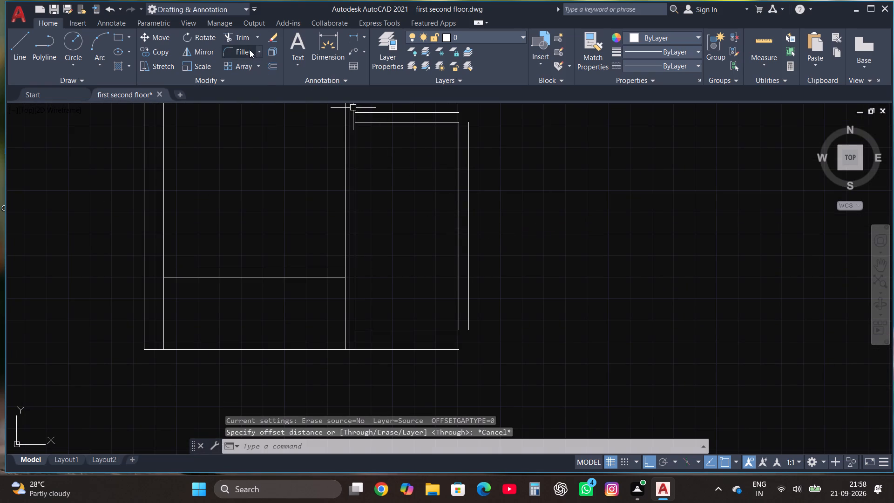
{"action": "left_click", "coordinate": [251, 49]}
{"action": "left_click", "coordinate": [427, 111]}
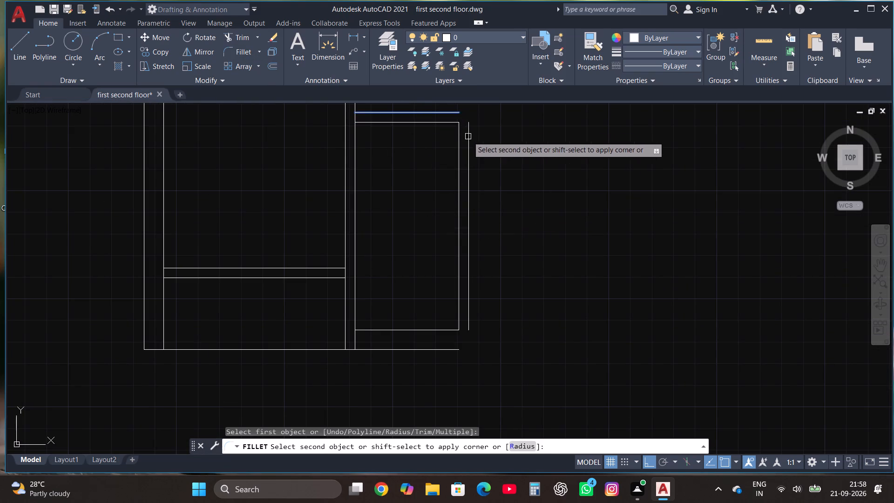
{"action": "left_click", "coordinate": [470, 138]}
{"action": "left_click", "coordinate": [240, 51]}
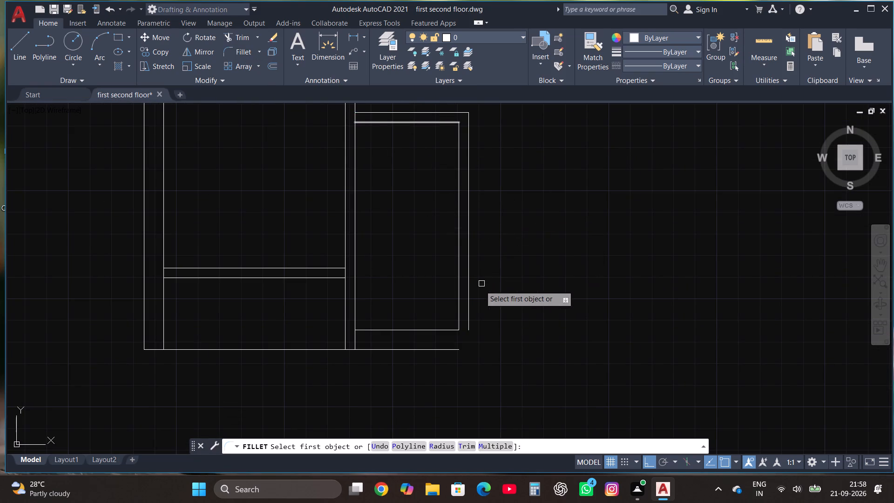
{"action": "left_click", "coordinate": [470, 300]}
{"action": "left_click", "coordinate": [450, 353]}
{"action": "left_click", "coordinate": [448, 350]}
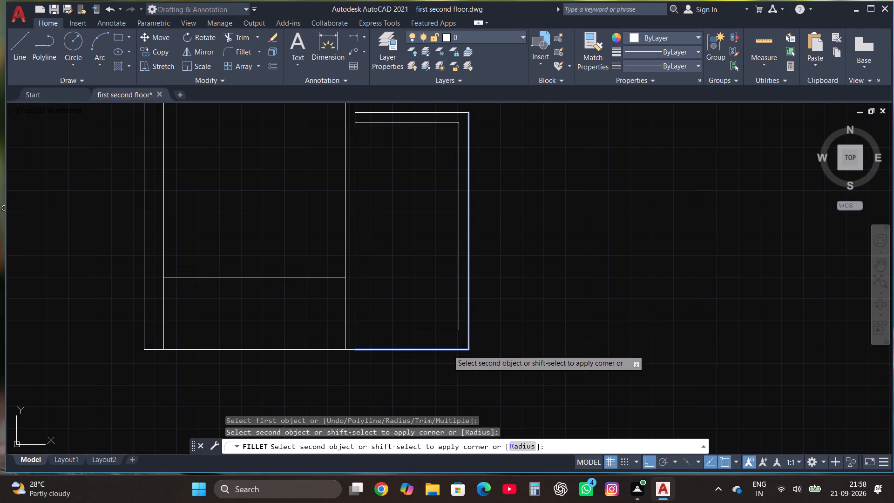
Draw a vertical line from the small room's outer top-right corner up to the hall's bottom wall and trim its overshoot.
{"action": "scroll", "coordinate": [558, 345], "scroll_direction": "down", "scroll_amount": 1}
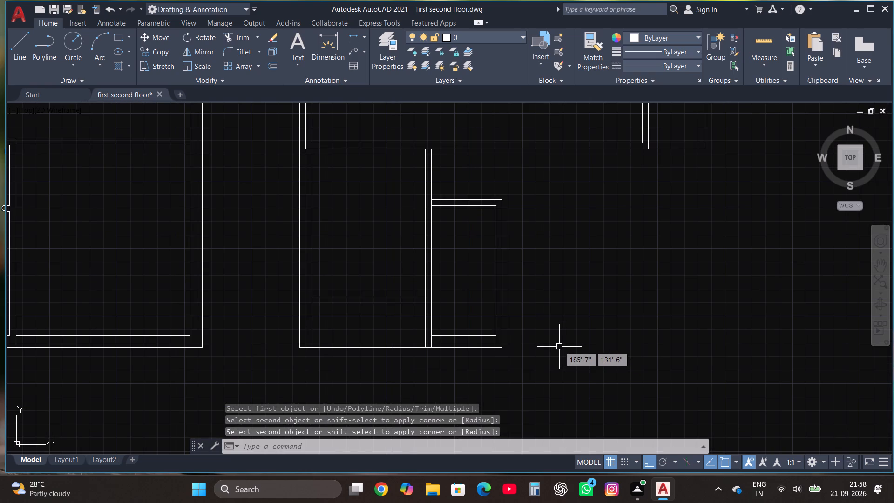
{"action": "scroll", "coordinate": [559, 347], "scroll_direction": "down", "scroll_amount": 1}
{"action": "scroll", "coordinate": [539, 258], "scroll_direction": "up", "scroll_amount": 2}
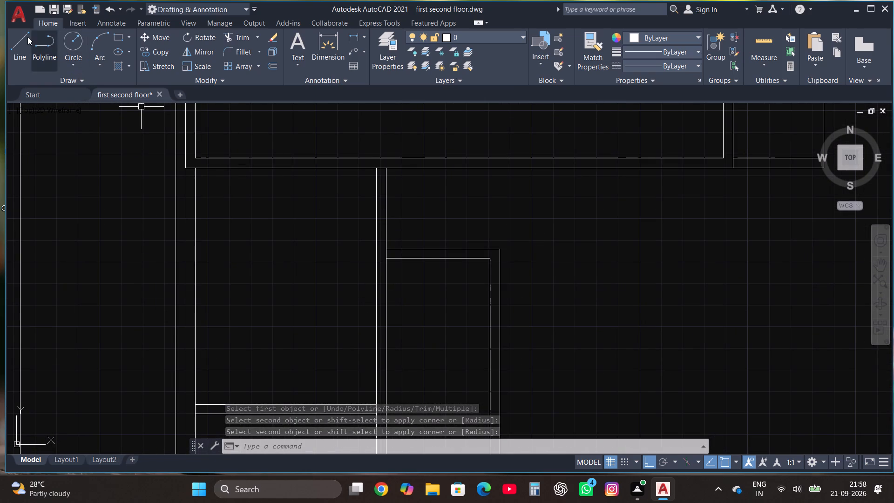
{"action": "left_click", "coordinate": [24, 39]}
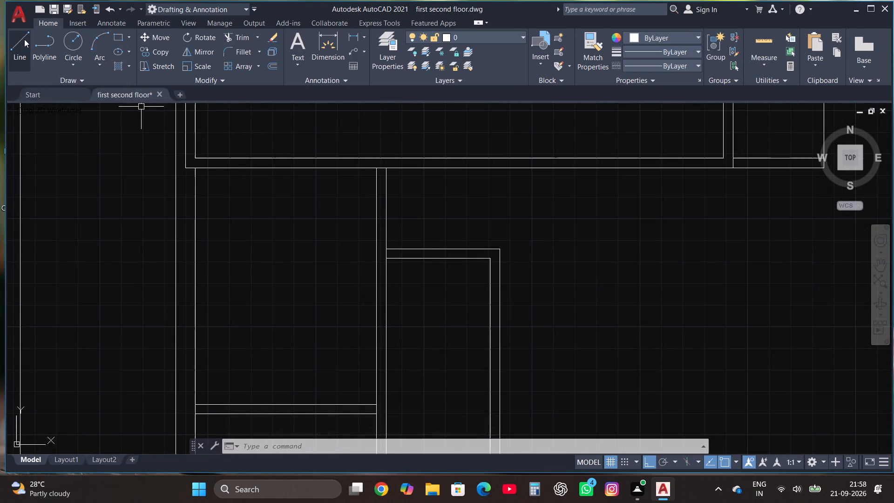
{"action": "scroll", "coordinate": [540, 234], "scroll_direction": "down", "scroll_amount": 1}
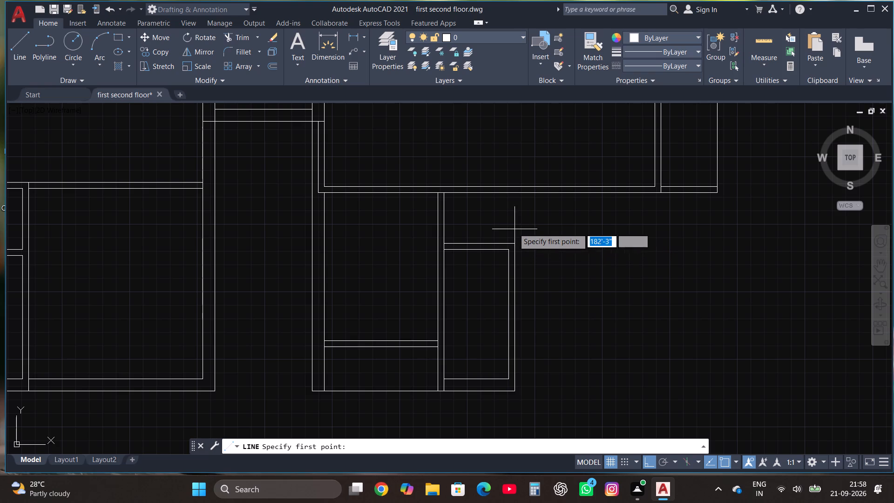
{"action": "scroll", "coordinate": [514, 228], "scroll_direction": "up", "scroll_amount": 1}
{"action": "left_click", "coordinate": [513, 254]}
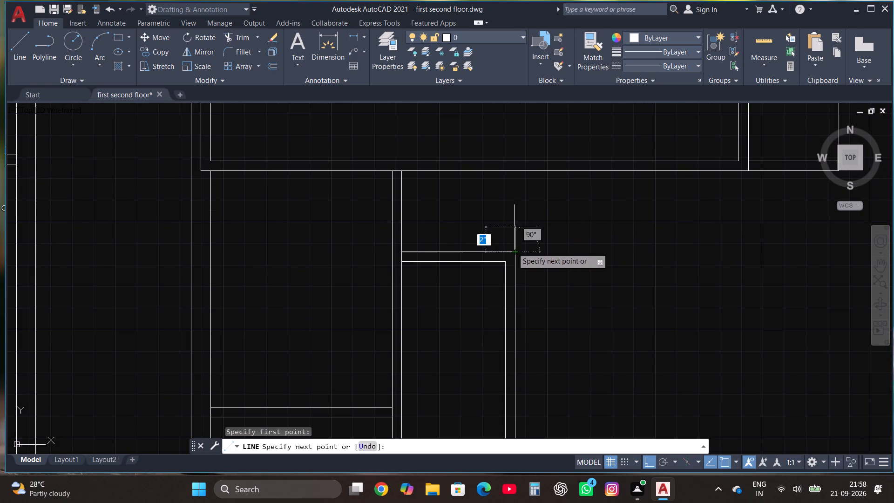
{"action": "scroll", "coordinate": [513, 172], "scroll_direction": "up", "scroll_amount": 3}
{"action": "left_click", "coordinate": [521, 157]}
{"action": "key", "text": "Escape"}
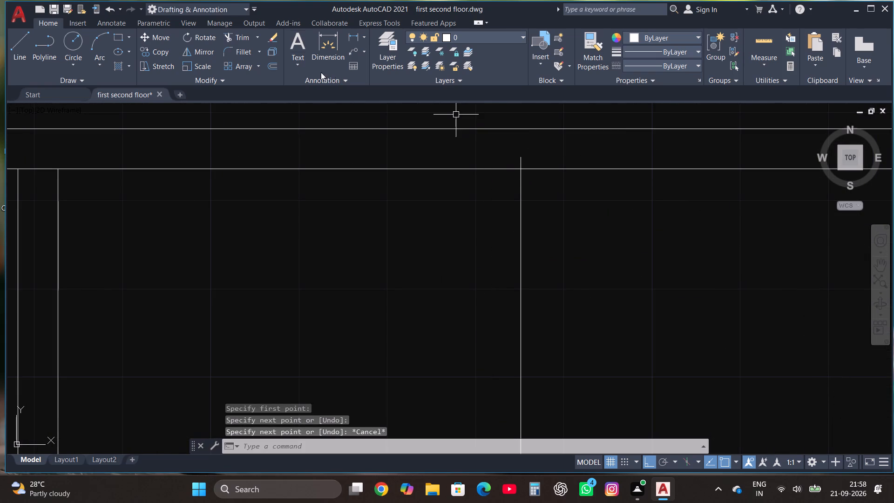
{"action": "left_click", "coordinate": [243, 35]}
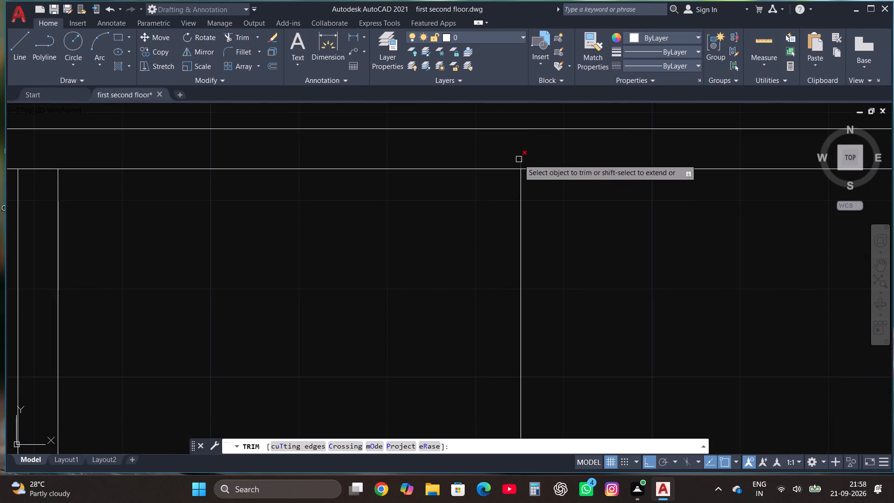
{"action": "left_click", "coordinate": [519, 159]}
{"action": "key", "text": "Escape"}
Offset the new vertical line above the small room 4.5" to the left, toward the room side.
{"action": "scroll", "coordinate": [517, 169], "scroll_direction": "down", "scroll_amount": 3}
{"action": "left_click", "coordinate": [520, 214]}
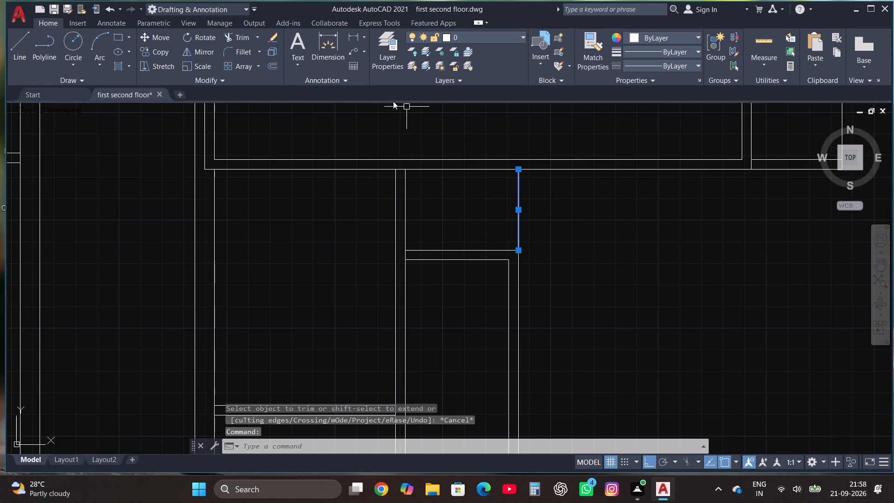
{"action": "left_click", "coordinate": [279, 64]}
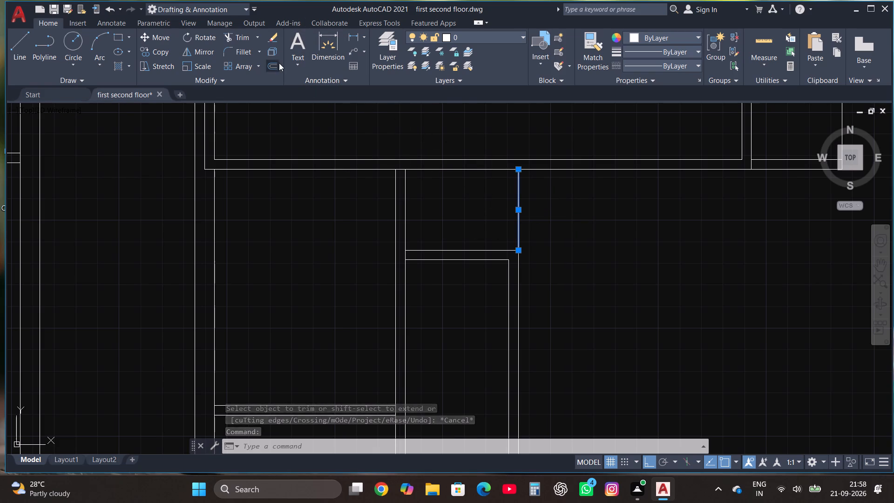
{"action": "left_click", "coordinate": [518, 221]}
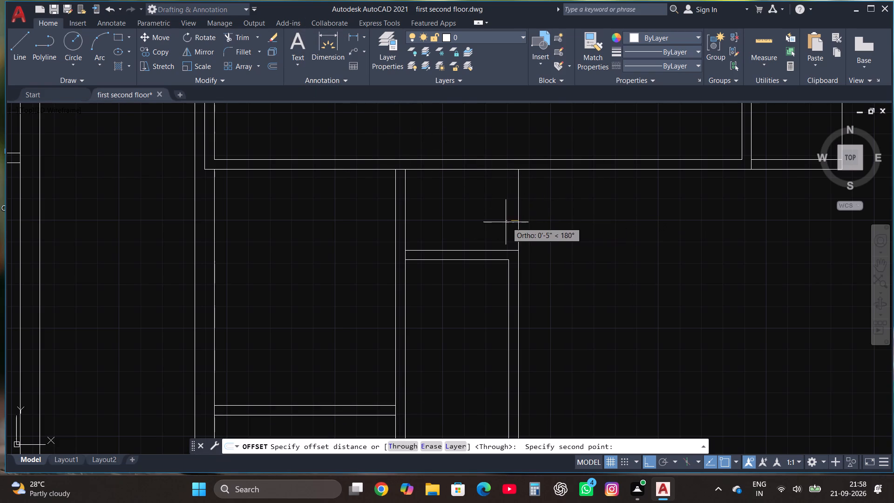
{"action": "left_click", "coordinate": [506, 222]}
{"action": "type", "text": "4.5\""}
{"action": "key", "text": "Return"}
{"action": "key", "text": "Escape"}
{"action": "scroll", "coordinate": [510, 224], "scroll_direction": "down", "scroll_amount": 1}
{"action": "scroll", "coordinate": [402, 216], "scroll_direction": "up", "scroll_amount": 1}
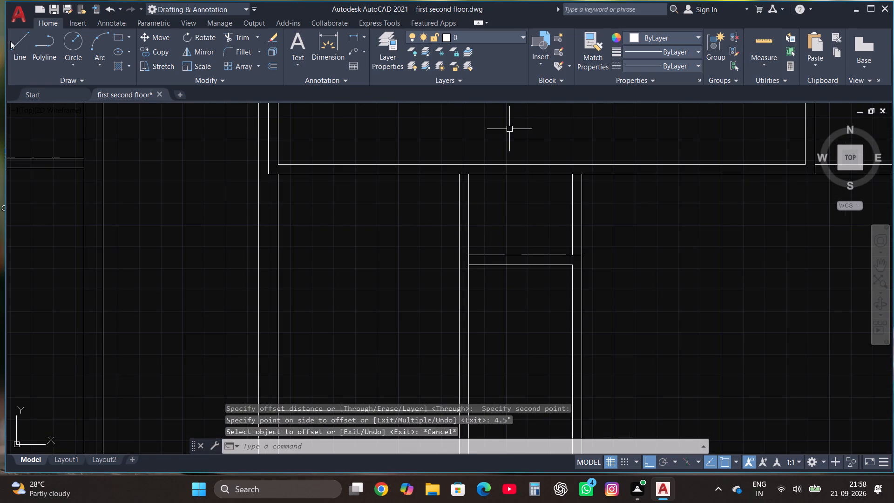
Draw a vertical partition line about a third of the way across the space above the small room, and trim its lower overshoot.
{"action": "left_click", "coordinate": [14, 40]}
{"action": "scroll", "coordinate": [556, 221], "scroll_direction": "up", "scroll_amount": 2}
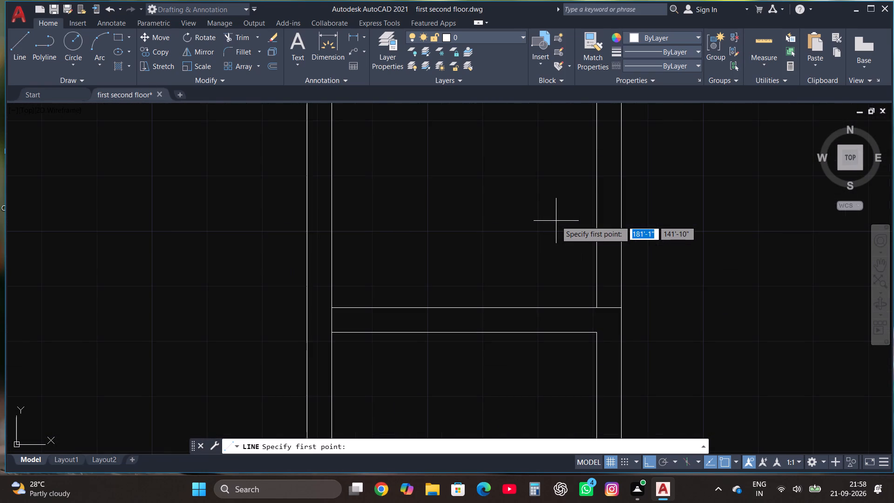
{"action": "scroll", "coordinate": [421, 250], "scroll_direction": "down", "scroll_amount": 1}
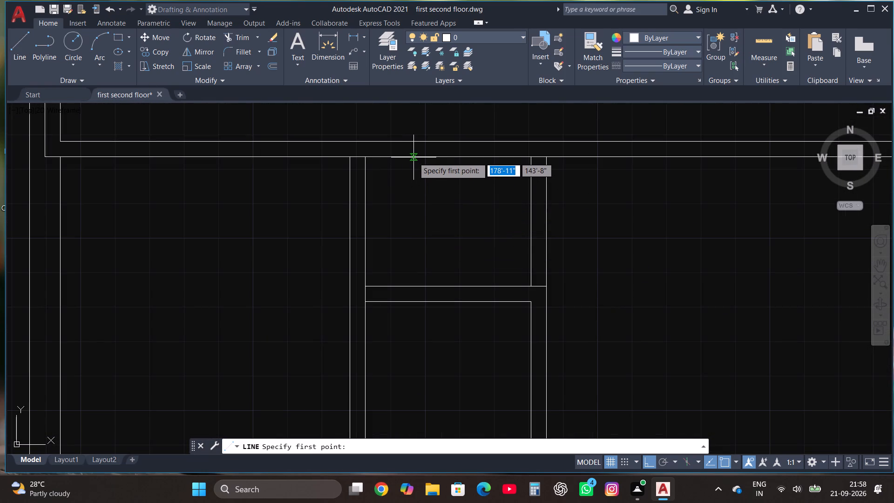
{"action": "left_click", "coordinate": [419, 158]}
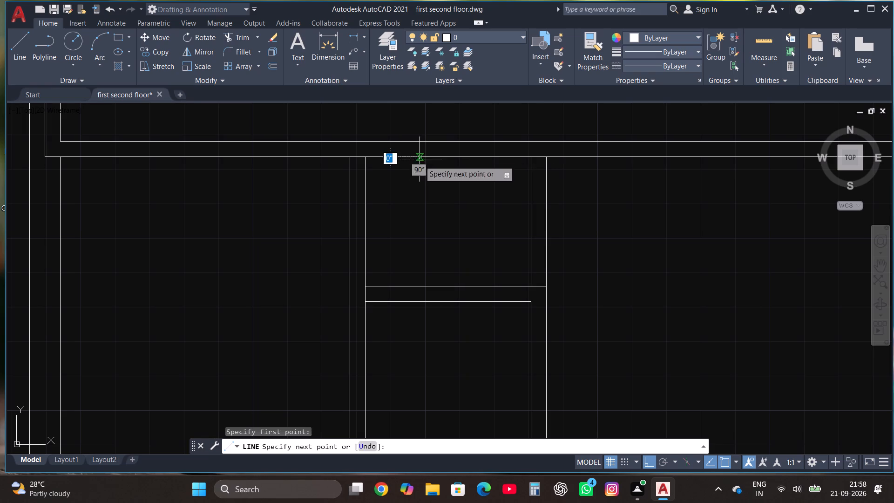
{"action": "scroll", "coordinate": [422, 297], "scroll_direction": "up", "scroll_amount": 1}
{"action": "left_click", "coordinate": [421, 291]}
{"action": "key", "text": "Escape"}
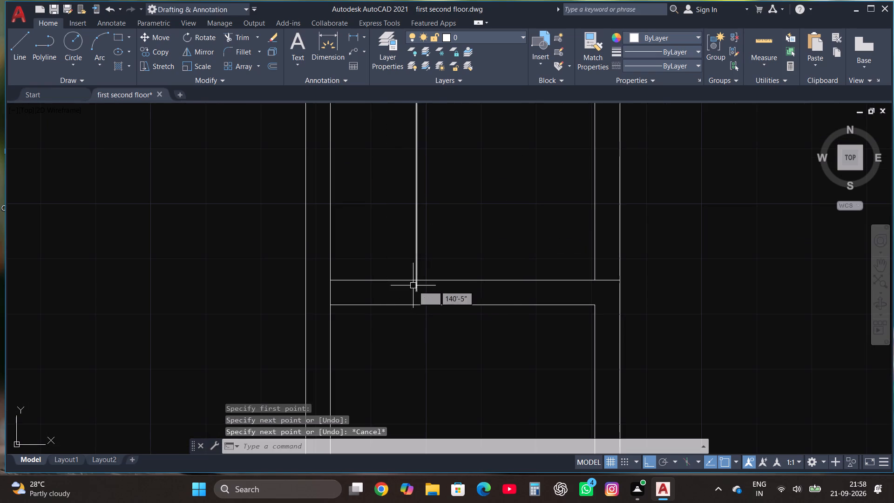
{"action": "left_click", "coordinate": [243, 41]}
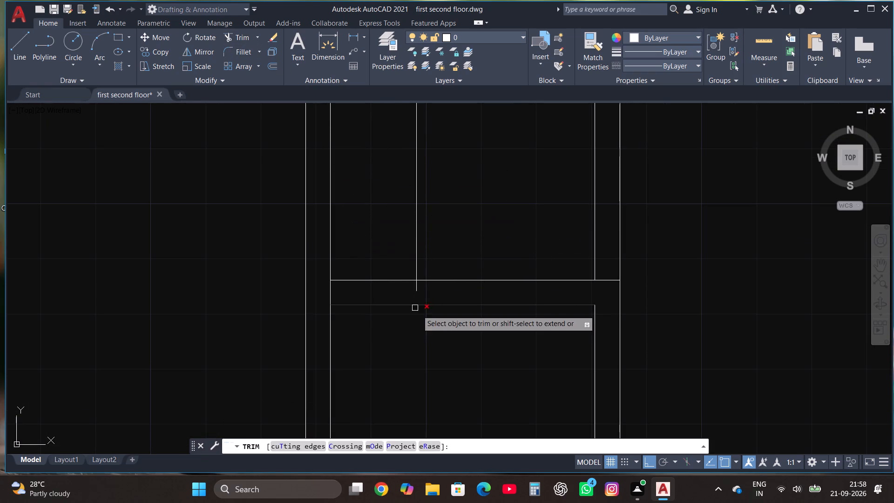
{"action": "left_click", "coordinate": [414, 288]}
{"action": "key", "text": "Escape"}
Offset the partition line 4.5" to the right.
{"action": "left_click", "coordinate": [417, 261]}
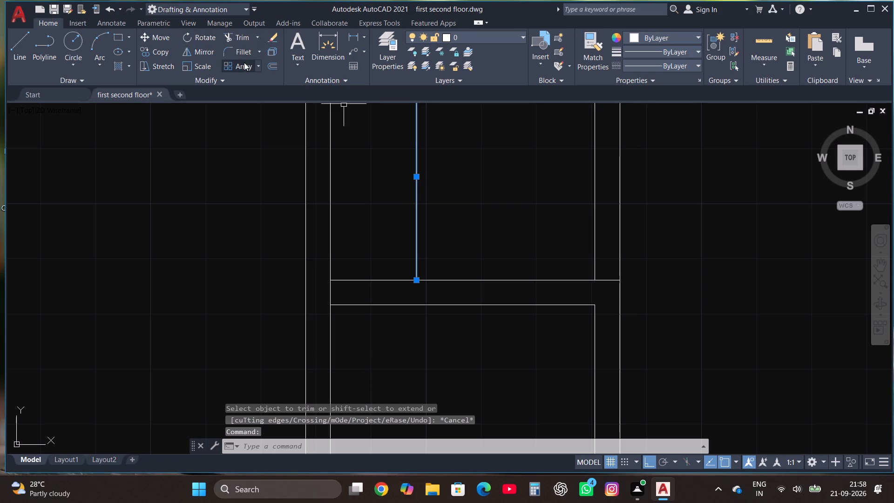
{"action": "left_click", "coordinate": [278, 64]}
{"action": "left_click", "coordinate": [418, 209]}
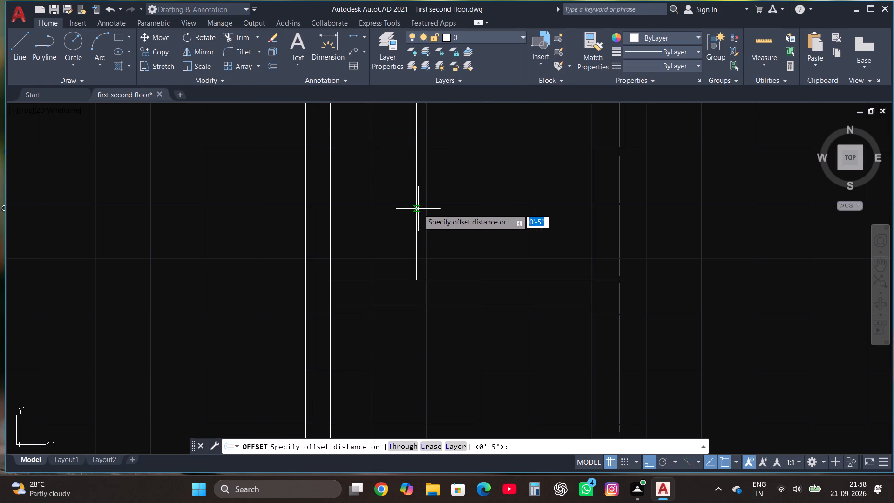
{"action": "left_click", "coordinate": [429, 211]}
{"action": "type", "text": "4.5\""}
{"action": "key", "text": "Return"}
{"action": "key", "text": "Escape"}
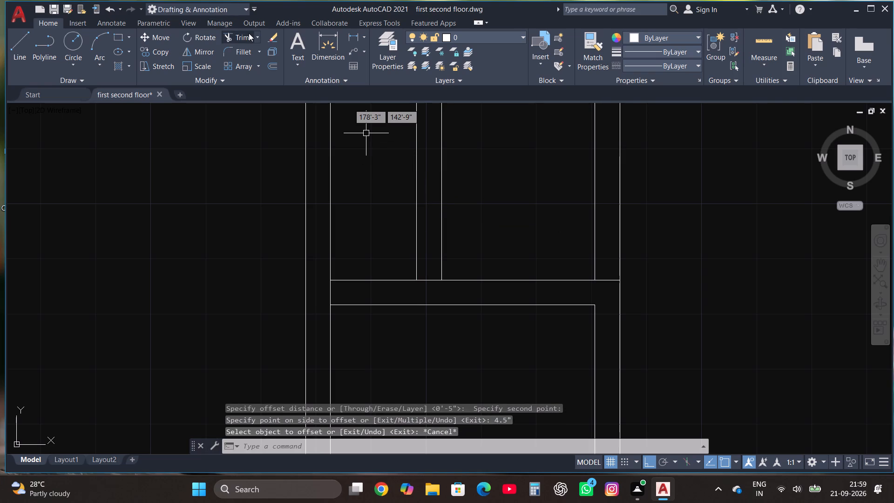
Trim the wall lines crossing the junctions at the bottom and top of the two small spaces, opening the wall intersections.
{"action": "left_click", "coordinate": [234, 39]}
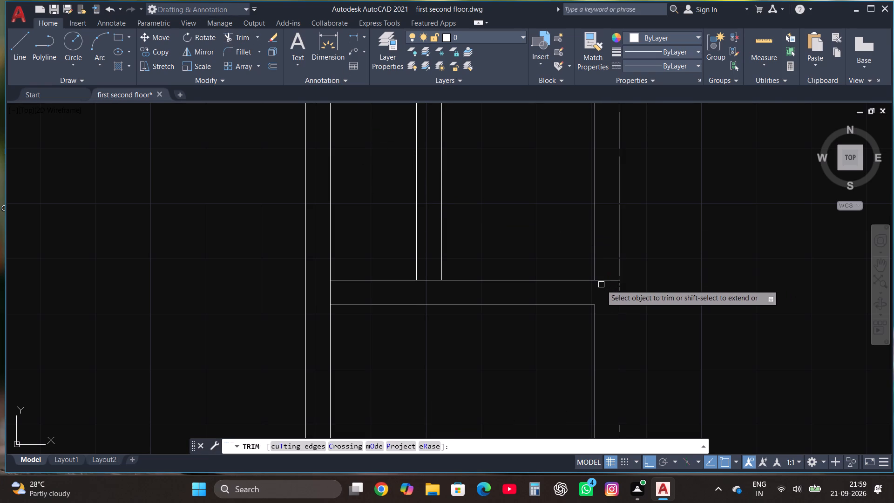
{"action": "left_click", "coordinate": [605, 280]}
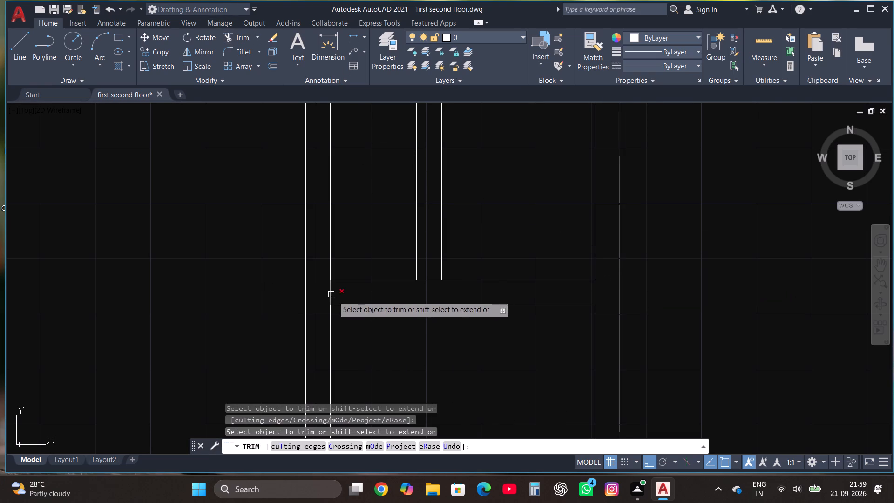
{"action": "left_click", "coordinate": [332, 291]}
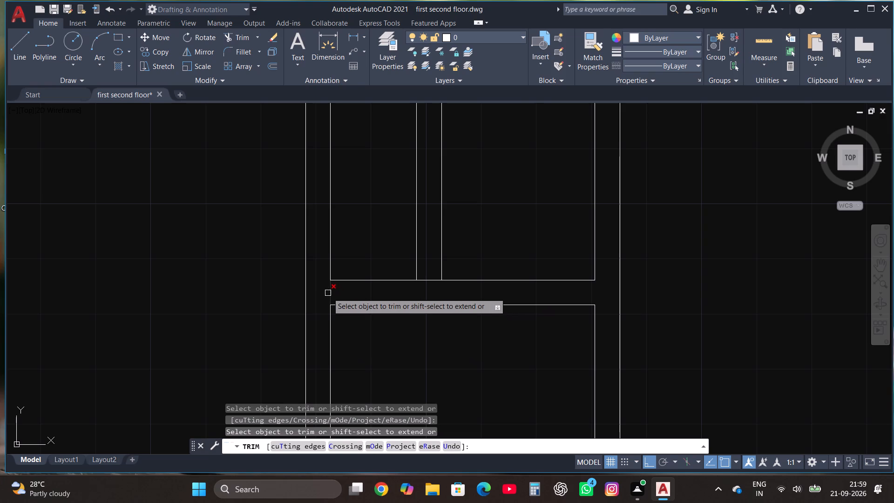
{"action": "left_click", "coordinate": [328, 293]}
{"action": "left_click", "coordinate": [426, 280]}
{"action": "scroll", "coordinate": [426, 282], "scroll_direction": "down", "scroll_amount": 2}
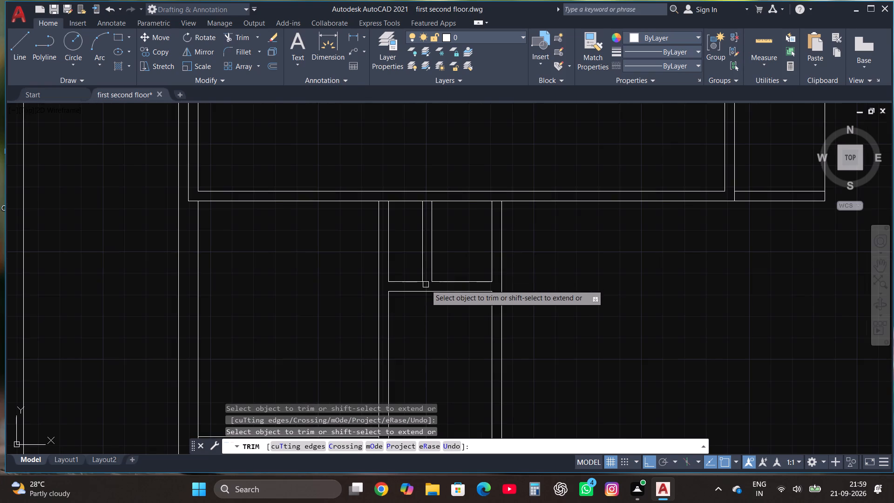
{"action": "scroll", "coordinate": [378, 203], "scroll_direction": "up", "scroll_amount": 2}
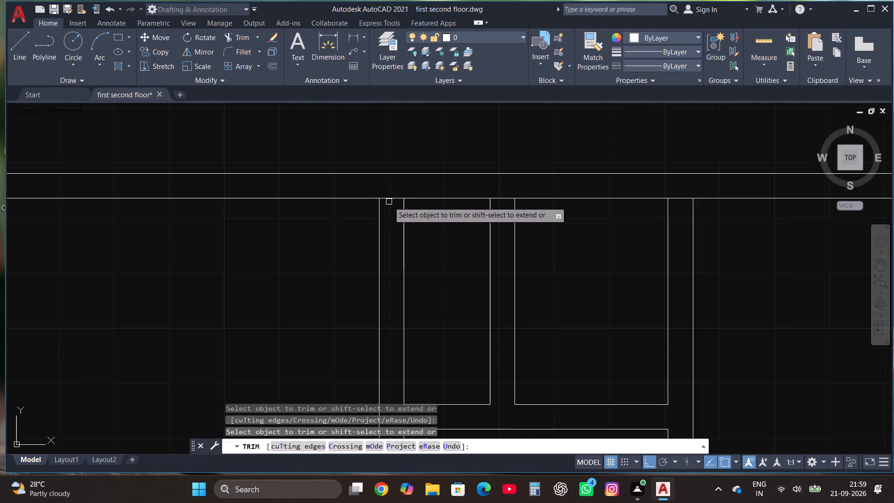
{"action": "left_click", "coordinate": [392, 197]}
{"action": "left_click", "coordinate": [504, 200]}
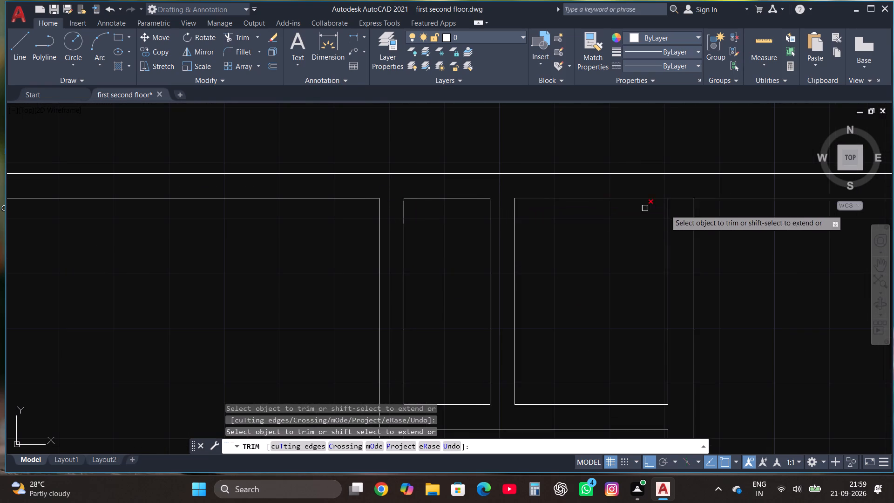
{"action": "left_click", "coordinate": [685, 197]}
Trim the leftover wall lines where the central shaft's side walls meet the left and right units' horizontal walls.
{"action": "scroll", "coordinate": [679, 200], "scroll_direction": "down", "scroll_amount": 3}
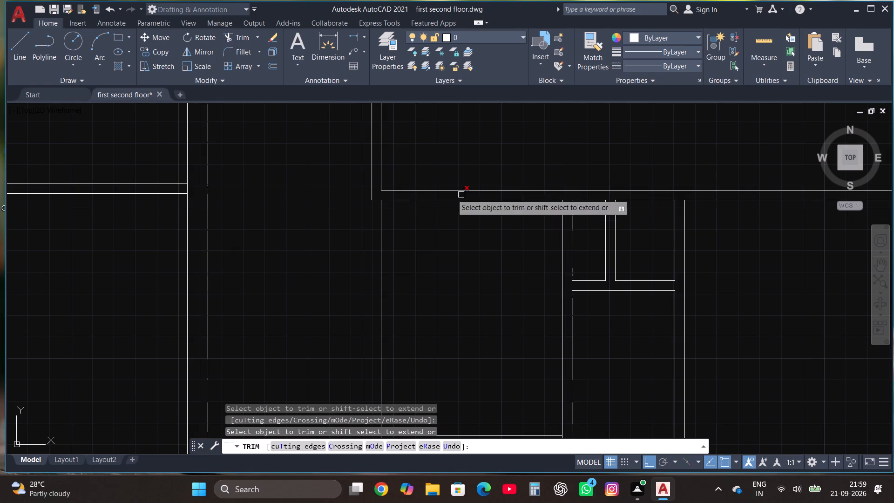
{"action": "scroll", "coordinate": [360, 233], "scroll_direction": "down", "scroll_amount": 4}
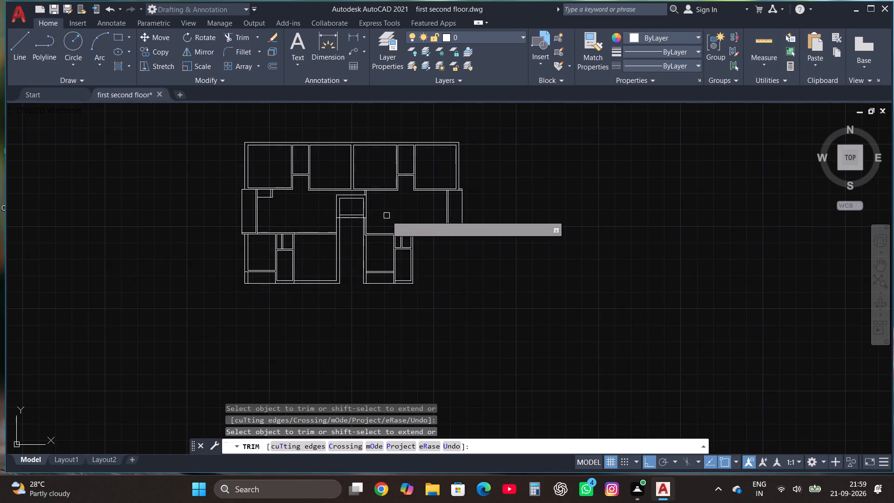
{"action": "scroll", "coordinate": [379, 219], "scroll_direction": "up", "scroll_amount": 3}
{"action": "left_click", "coordinate": [330, 232]}
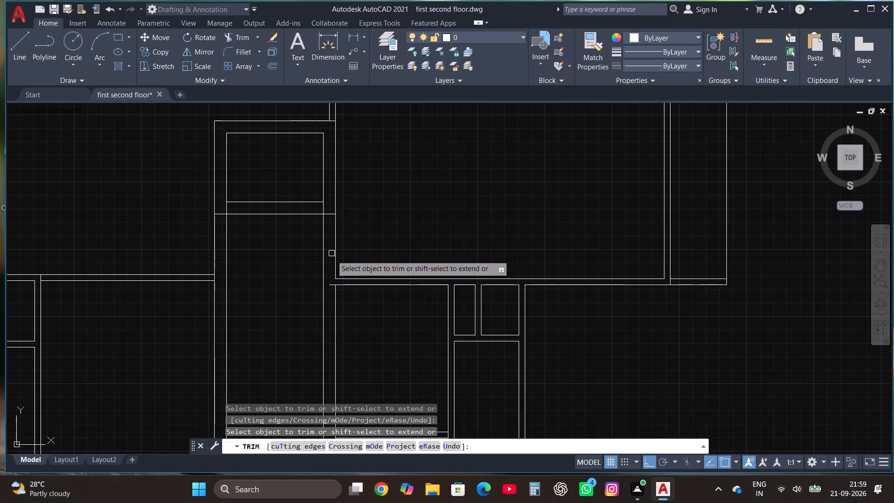
{"action": "left_click", "coordinate": [331, 285]}
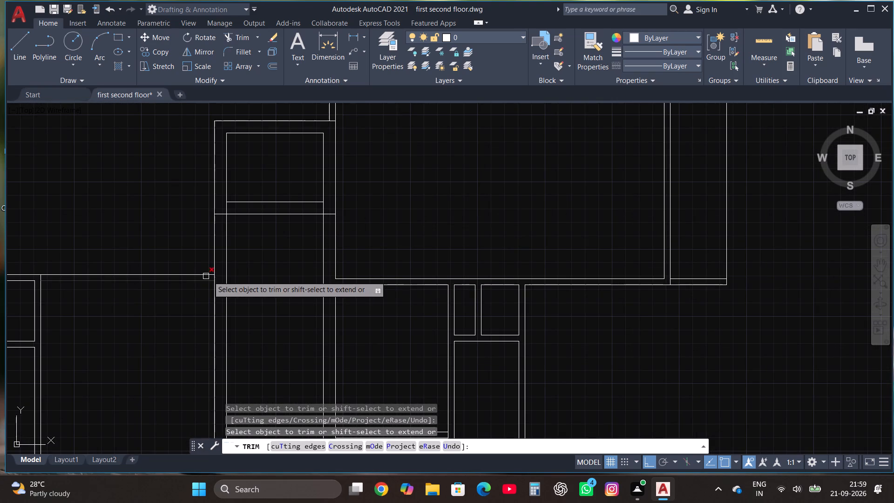
{"action": "left_click", "coordinate": [213, 279]}
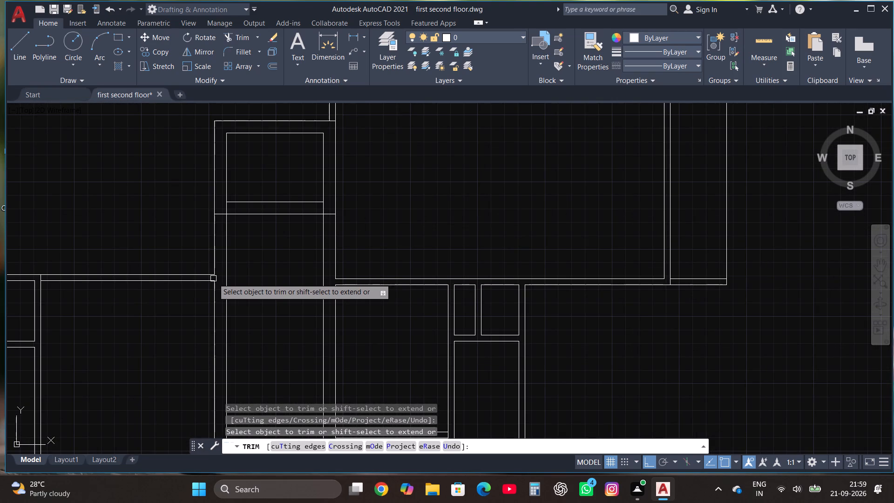
Trim the wall lines crossing both ends of the 9" wall below the small central room, opening its junctions.
{"action": "scroll", "coordinate": [262, 258], "scroll_direction": "down", "scroll_amount": 2}
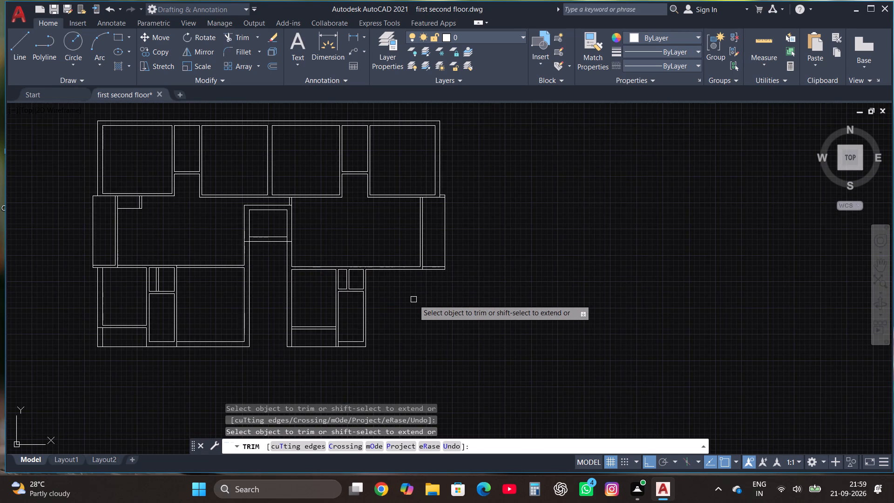
{"action": "scroll", "coordinate": [242, 236], "scroll_direction": "up", "scroll_amount": 3}
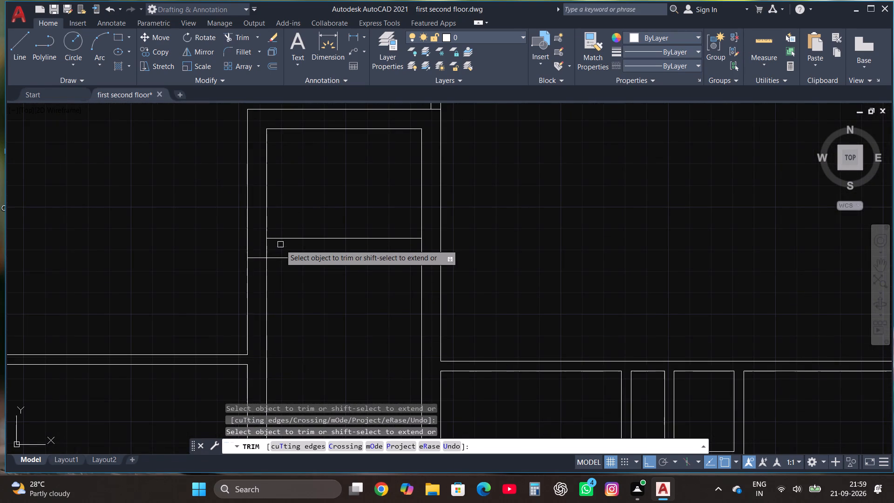
{"action": "left_click", "coordinate": [267, 248]}
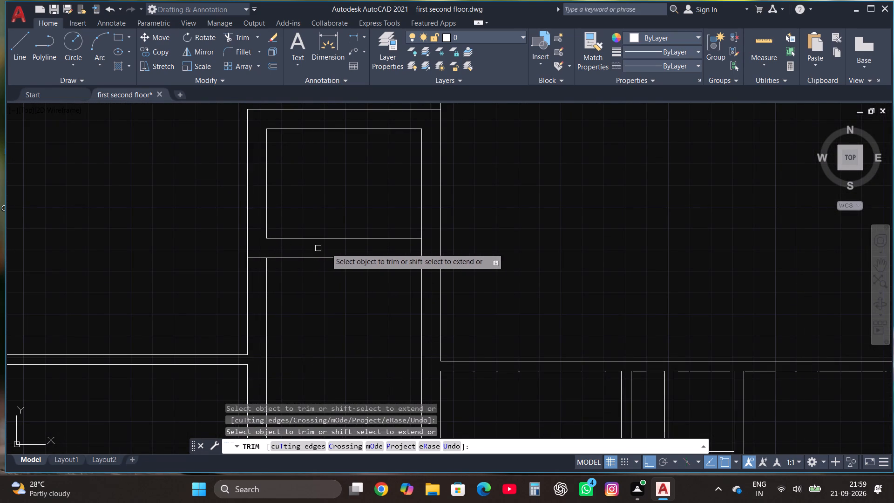
{"action": "left_click", "coordinate": [421, 248]}
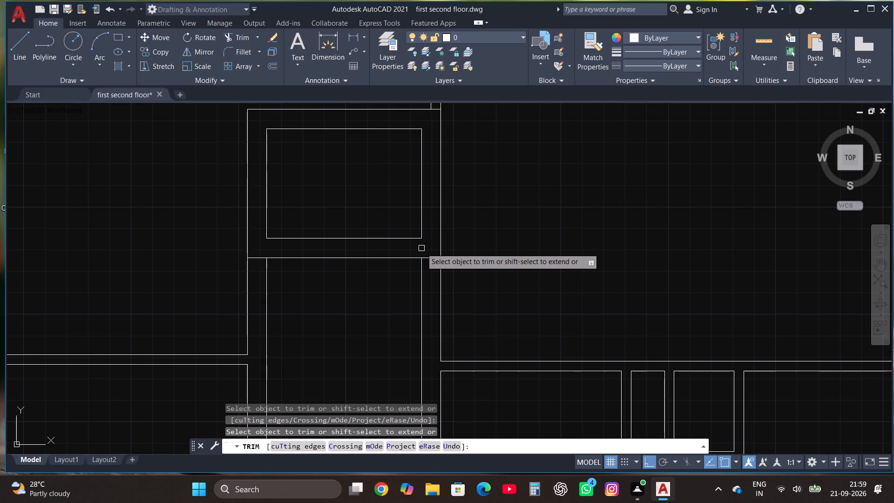
{"action": "left_click", "coordinate": [253, 256]}
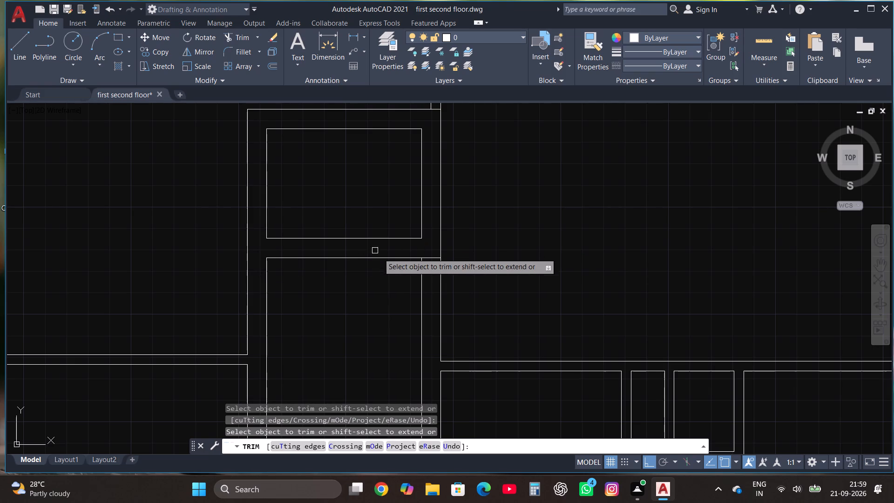
{"action": "left_click", "coordinate": [429, 258]}
{"action": "key", "text": "Escape"}
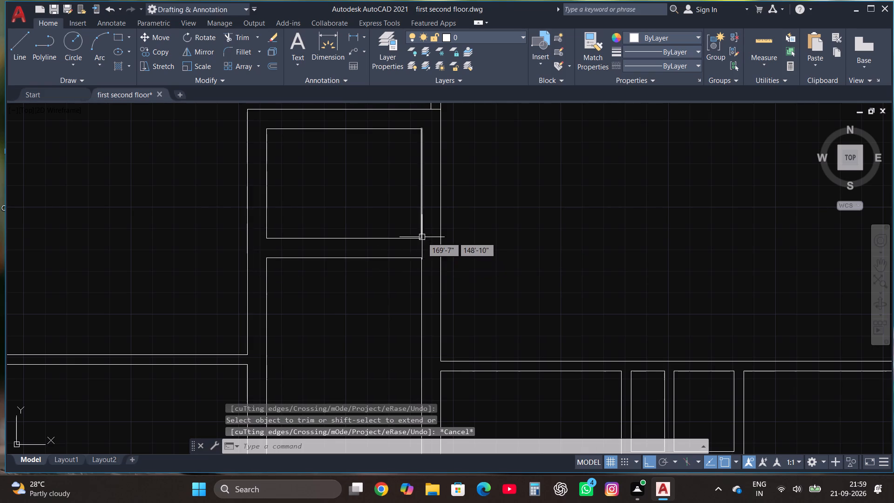
Draw a horizontal line across the central passage near its lower open end, and trim its overshoot past the left wall.
{"action": "scroll", "coordinate": [422, 237], "scroll_direction": "down", "scroll_amount": 3}
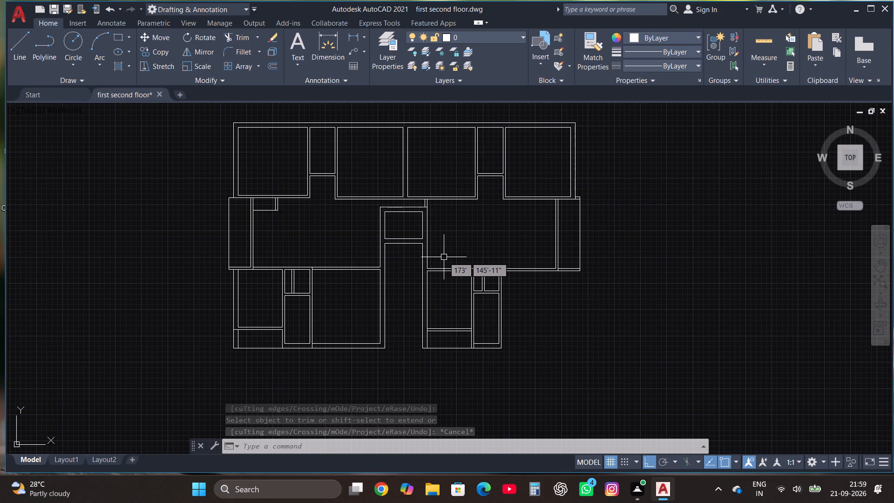
{"action": "scroll", "coordinate": [450, 270], "scroll_direction": "down", "scroll_amount": 1}
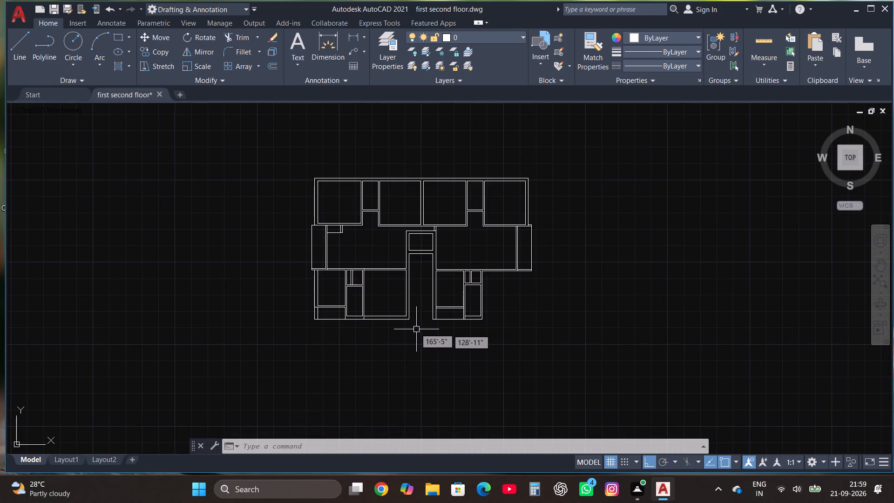
{"action": "scroll", "coordinate": [414, 326], "scroll_direction": "up", "scroll_amount": 2}
{"action": "scroll", "coordinate": [409, 334], "scroll_direction": "down", "scroll_amount": 1}
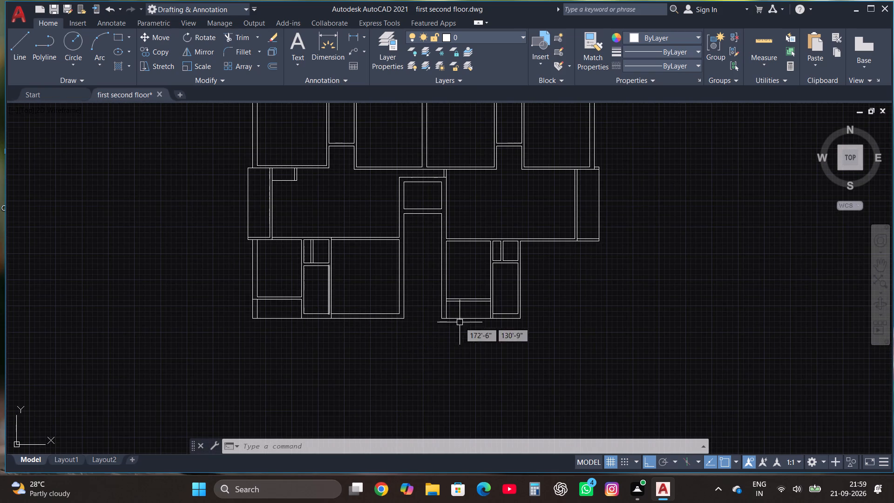
{"action": "scroll", "coordinate": [433, 304], "scroll_direction": "up", "scroll_amount": 1}
{"action": "left_click", "coordinate": [13, 44]}
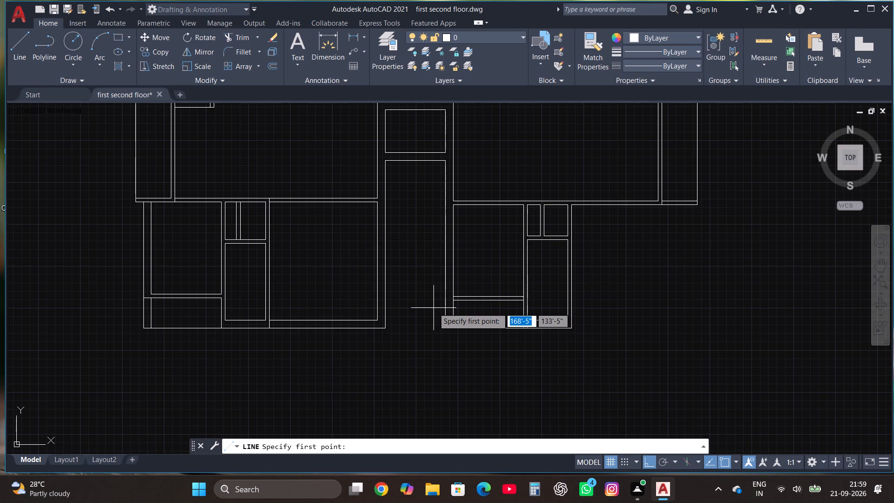
{"action": "scroll", "coordinate": [433, 308], "scroll_direction": "up", "scroll_amount": 1}
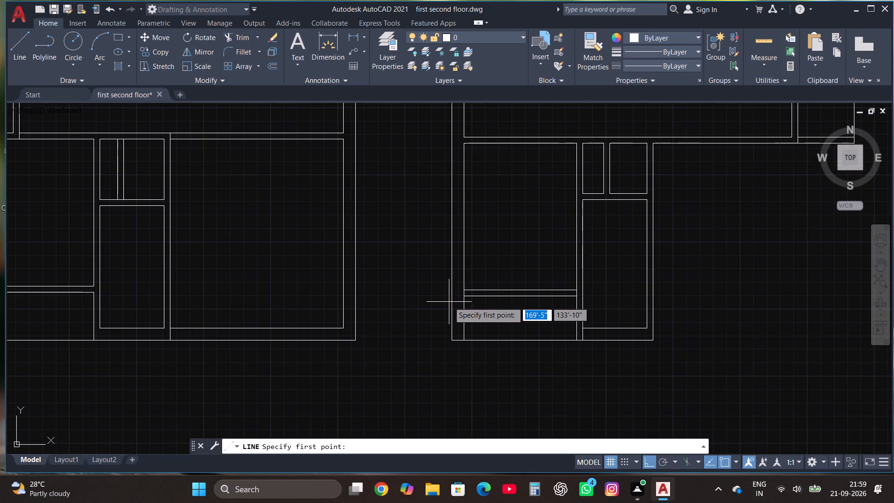
{"action": "left_click", "coordinate": [451, 301]}
{"action": "scroll", "coordinate": [371, 300], "scroll_direction": "up", "scroll_amount": 2}
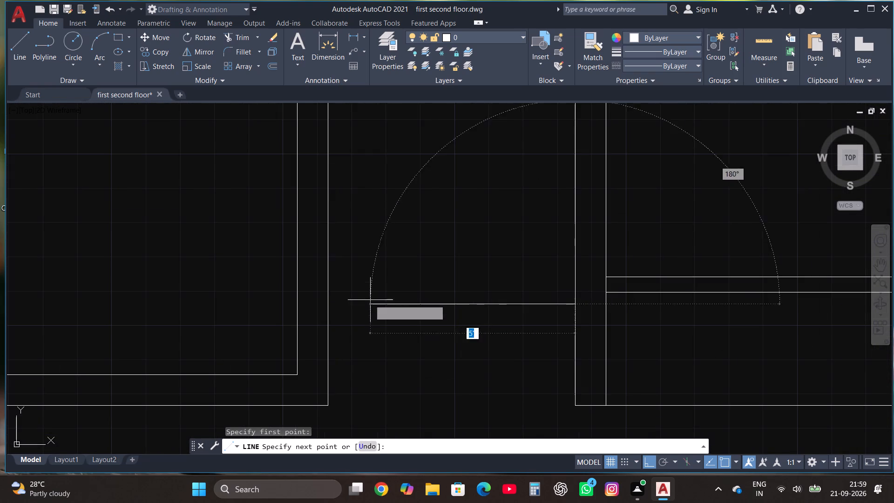
{"action": "left_click", "coordinate": [313, 299]}
{"action": "key", "text": "Escape"}
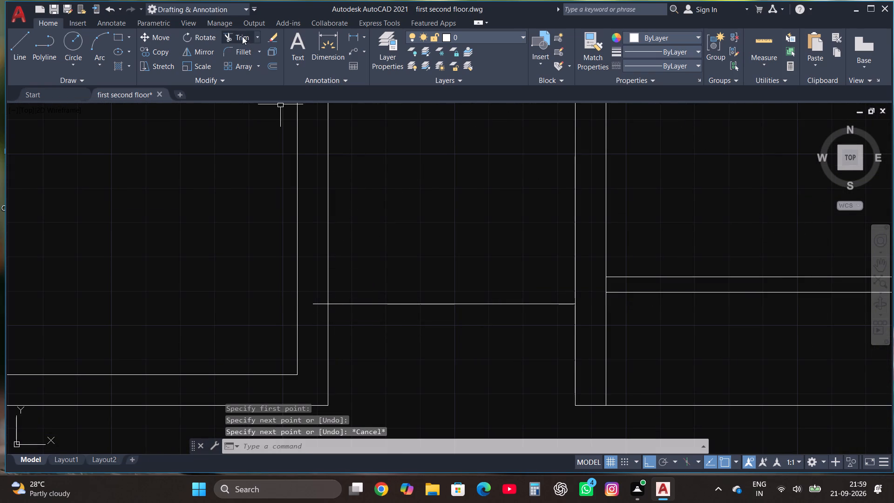
{"action": "left_click", "coordinate": [242, 36]}
{"action": "left_click", "coordinate": [317, 307]}
{"action": "left_click", "coordinate": [318, 292]}
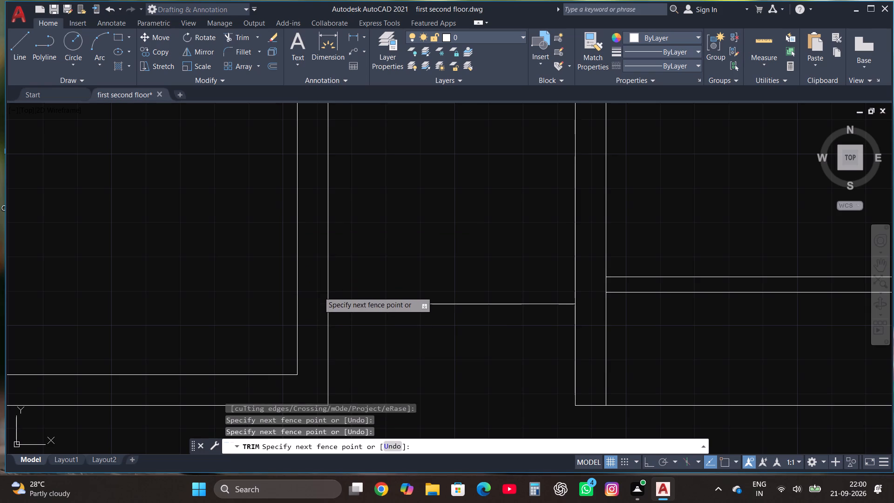
{"action": "key", "text": "Escape"}
Offset the new horizontal passage line 9" downward.
{"action": "scroll", "coordinate": [319, 293], "scroll_direction": "down", "scroll_amount": 1}
{"action": "left_click", "coordinate": [396, 302]}
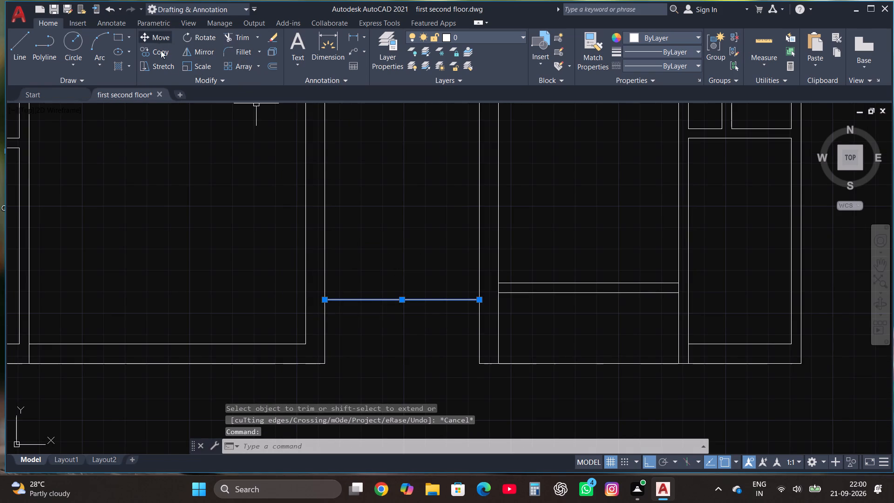
{"action": "left_click", "coordinate": [270, 66]}
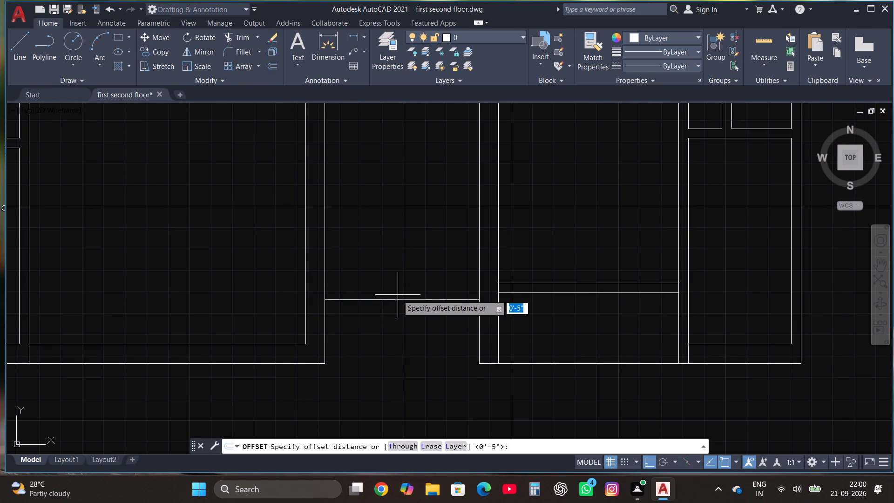
{"action": "left_click", "coordinate": [396, 300]}
{"action": "left_click", "coordinate": [398, 313]}
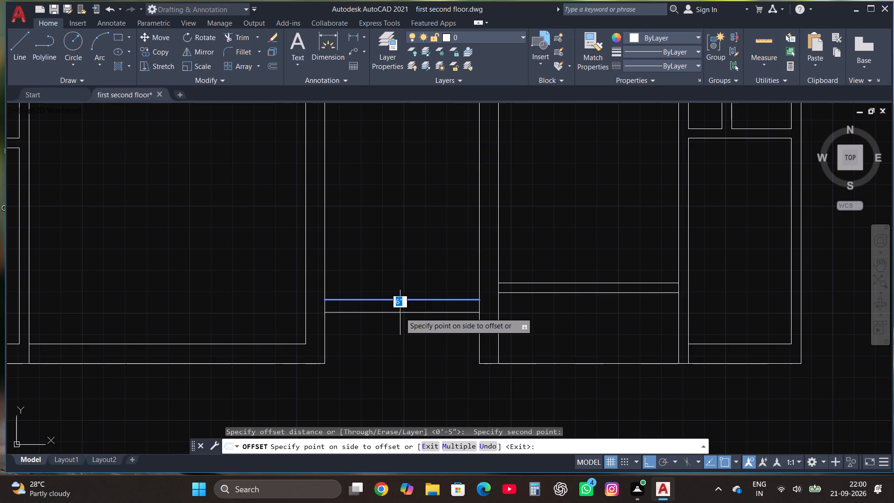
{"action": "type", "text": "9\""}
{"action": "key", "text": "Return"}
{"action": "key", "text": "Escape"}
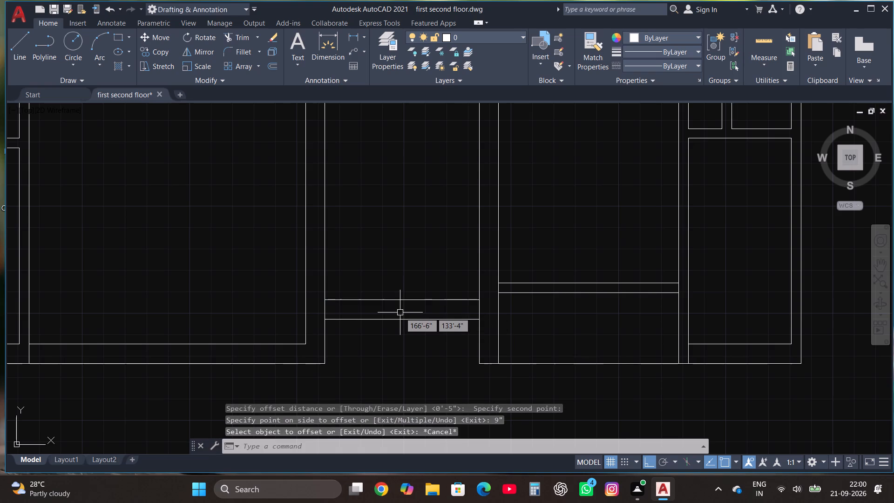
Trim the passage's side wall lines between the two lines of the new 9" wall, opening both junctions.
{"action": "left_click", "coordinate": [244, 38]}
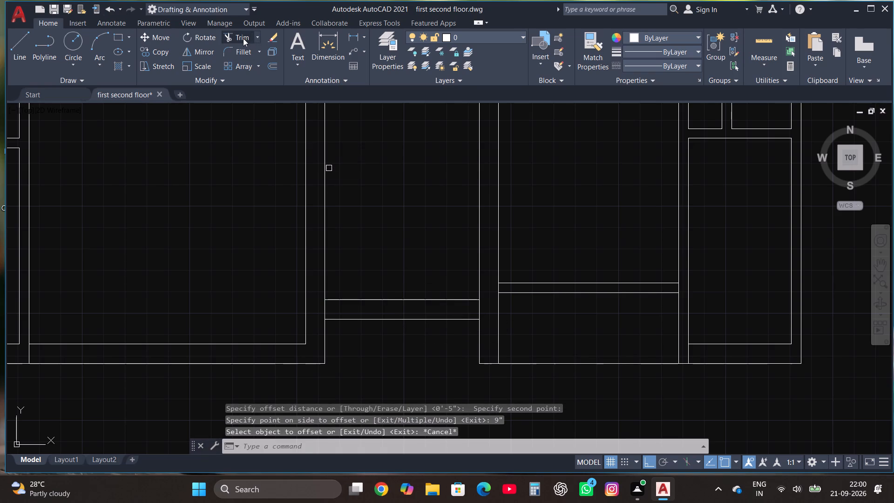
{"action": "left_click", "coordinate": [326, 310]}
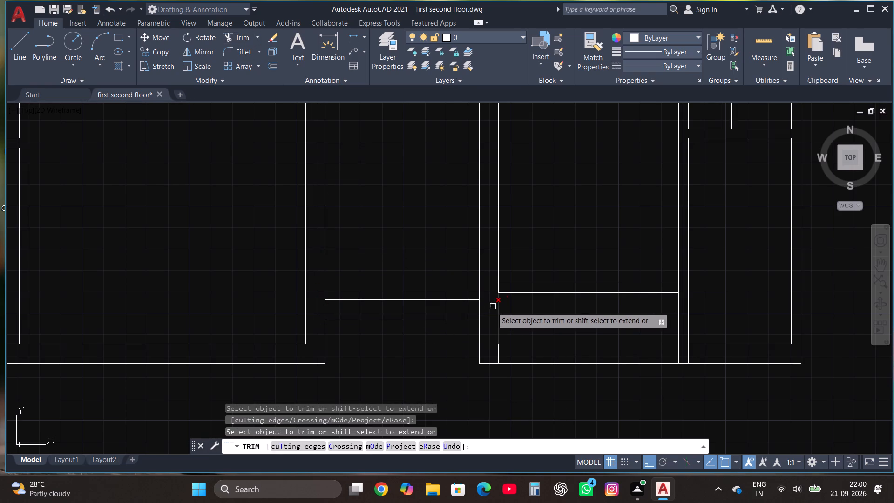
{"action": "left_click", "coordinate": [479, 311]}
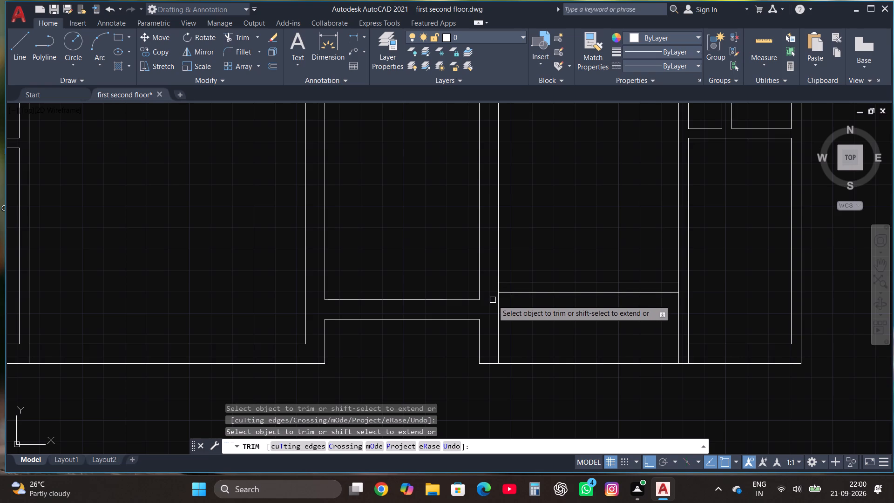
{"action": "key", "text": "Escape"}
Draw a horizontal line across the long central space, level with the right-hand rooms' top wall, and trim its right overshoot.
{"action": "scroll", "coordinate": [493, 300], "scroll_direction": "down", "scroll_amount": 2}
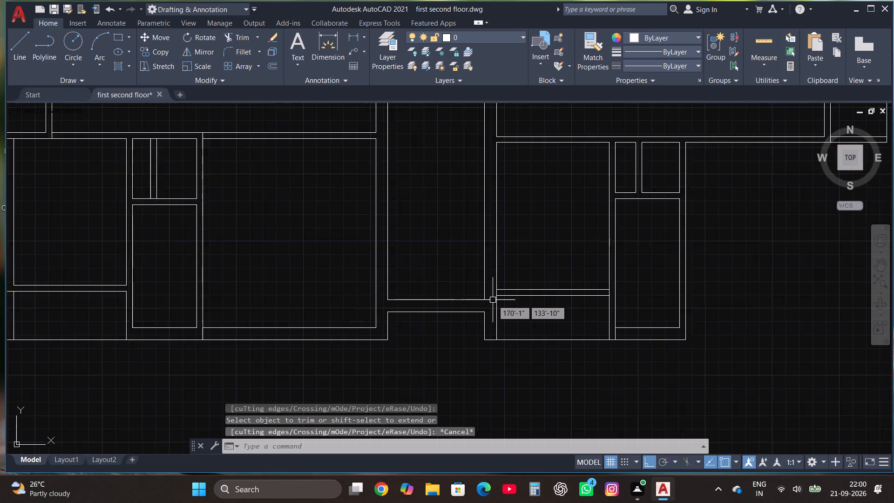
{"action": "scroll", "coordinate": [493, 300], "scroll_direction": "down", "scroll_amount": 3}
{"action": "scroll", "coordinate": [491, 299], "scroll_direction": "up", "scroll_amount": 3}
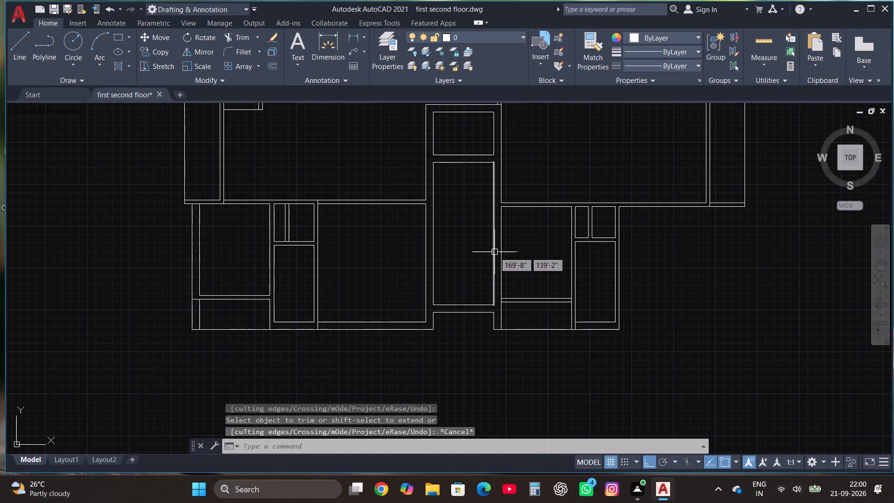
{"action": "left_click", "coordinate": [24, 41]}
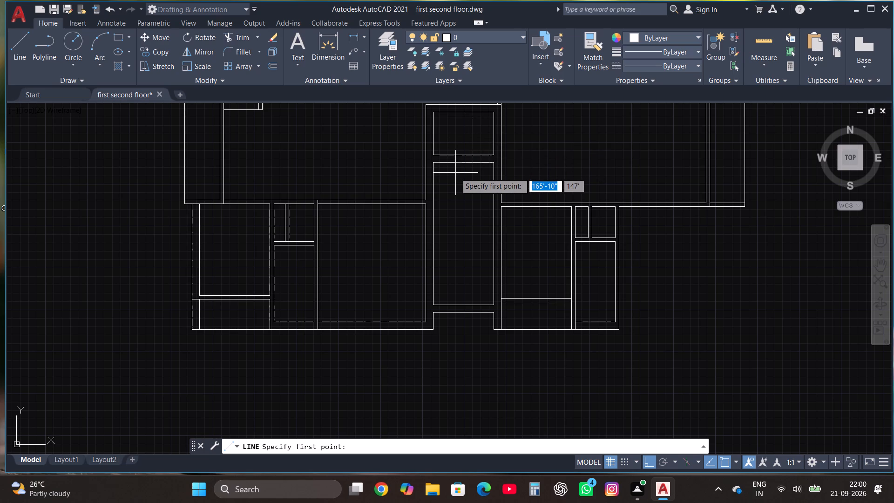
{"action": "scroll", "coordinate": [448, 177], "scroll_direction": "up", "scroll_amount": 3}
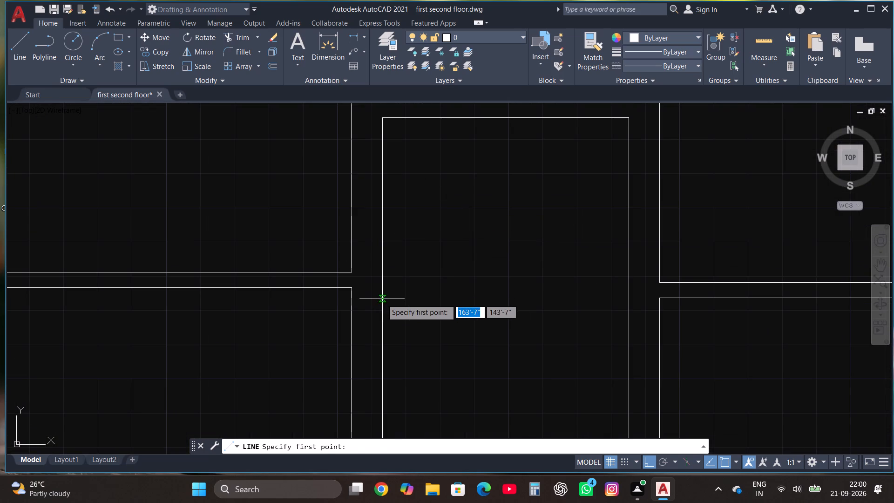
{"action": "left_click", "coordinate": [382, 299]}
{"action": "left_click", "coordinate": [642, 306]}
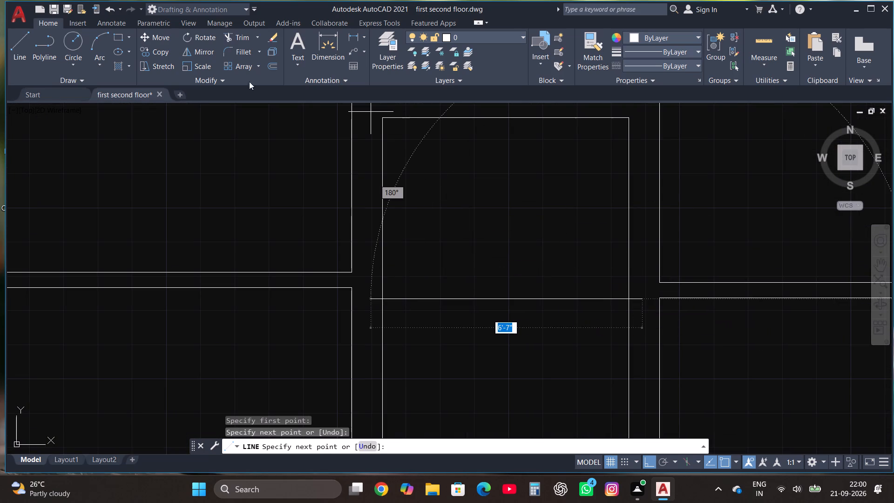
{"action": "left_click", "coordinate": [239, 36]}
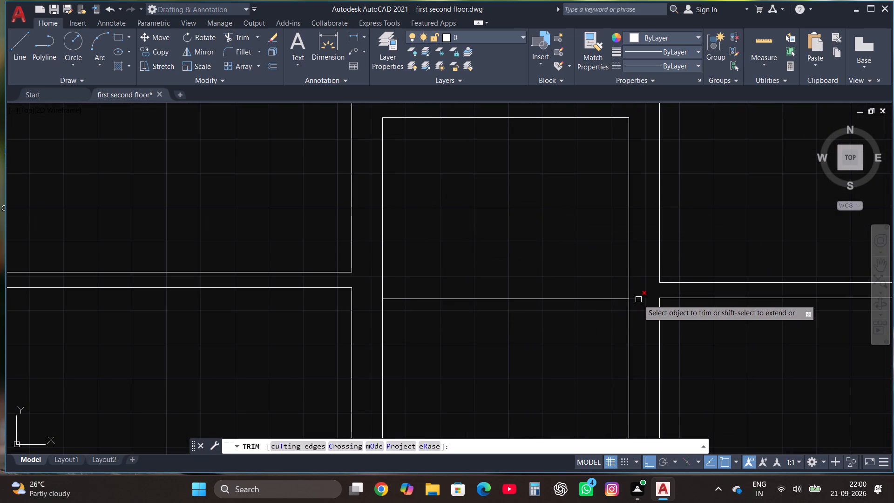
{"action": "left_click", "coordinate": [641, 299]}
{"action": "key", "text": "Escape"}
Draw a vertical line downward from the midpoint of the horizontal line crossing the long central space, ending above the space's lower wall.
{"action": "scroll", "coordinate": [395, 133], "scroll_direction": "down", "scroll_amount": 2}
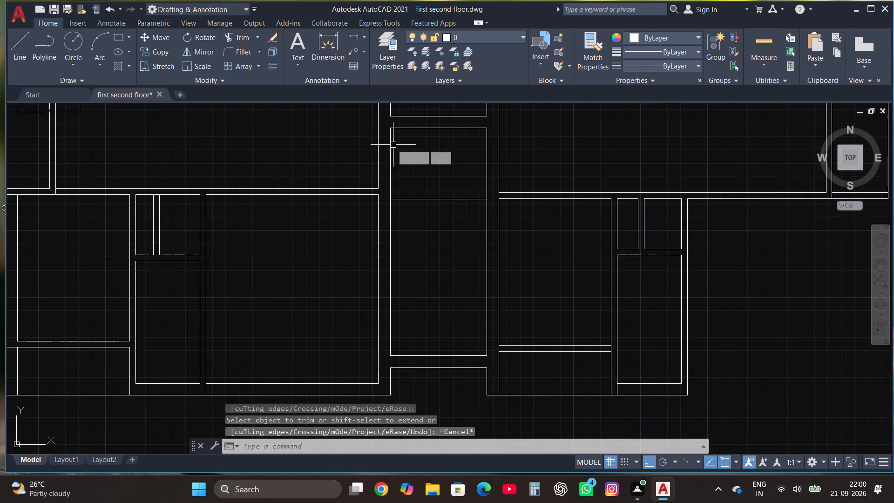
{"action": "left_click", "coordinate": [29, 49]}
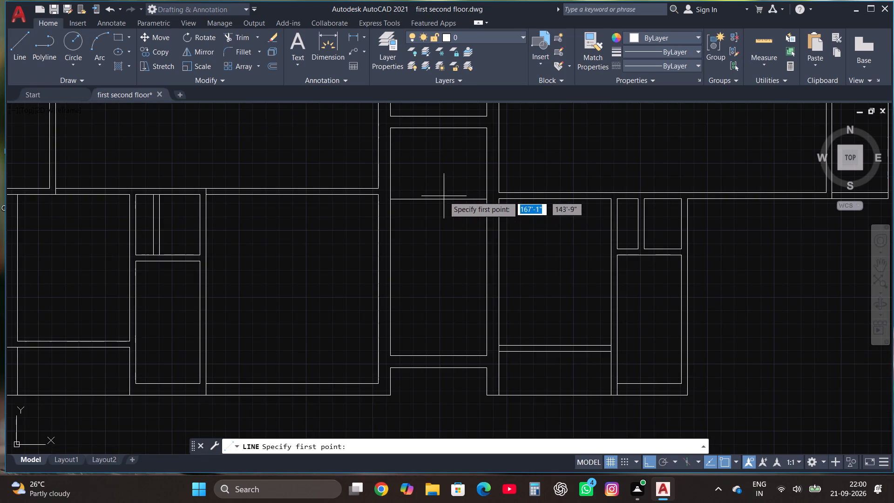
{"action": "left_click", "coordinate": [437, 199]}
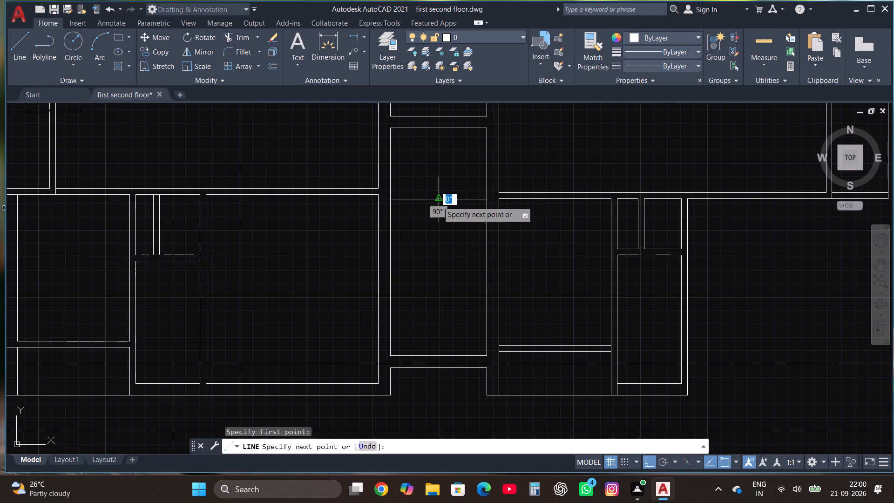
{"action": "left_click", "coordinate": [439, 299]}
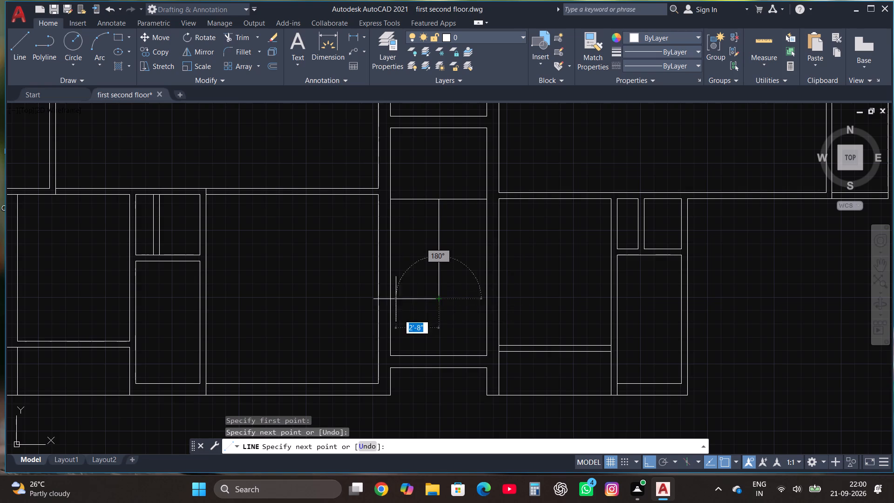
{"action": "key", "text": "Escape"}
Offset the horizontal line in the central space downward at 10" spacing to make the first three stair treads.
{"action": "scroll", "coordinate": [454, 239], "scroll_direction": "up", "scroll_amount": 1}
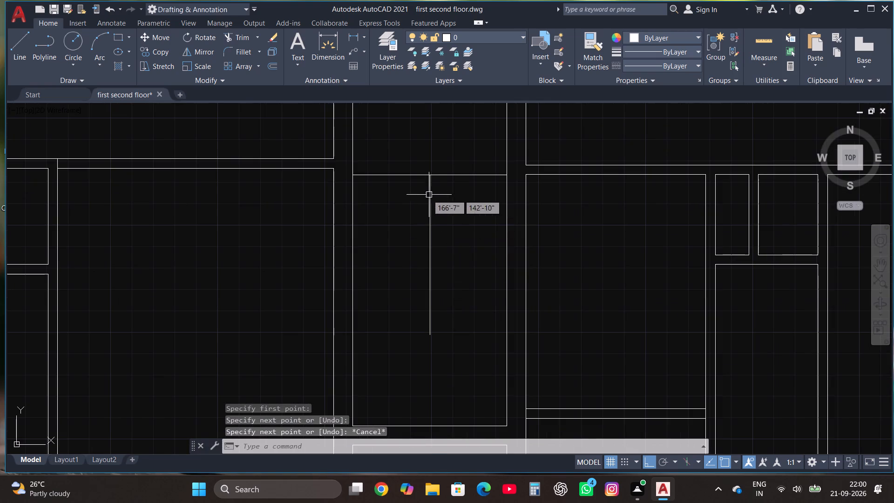
{"action": "left_click", "coordinate": [408, 176]}
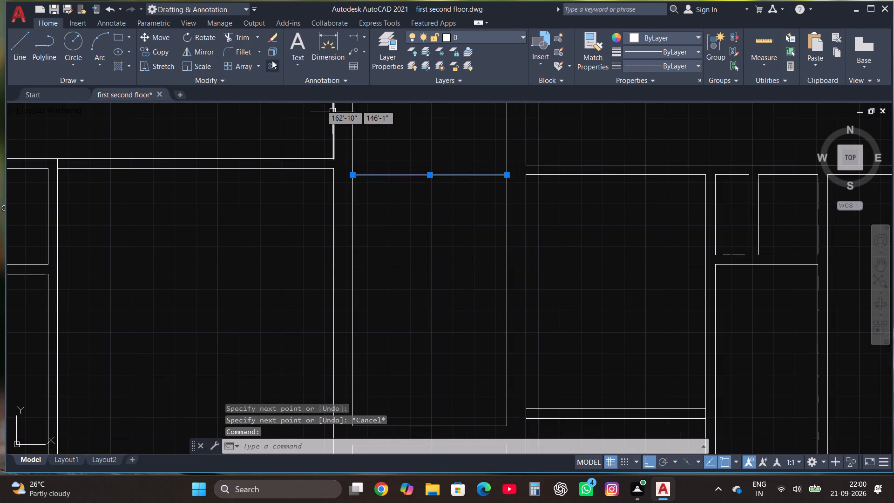
{"action": "left_click", "coordinate": [273, 67]}
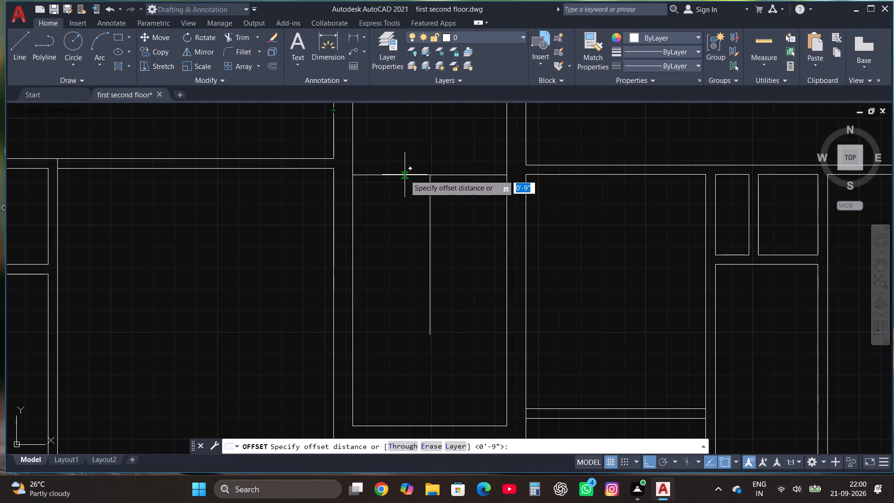
{"action": "left_click", "coordinate": [405, 175]}
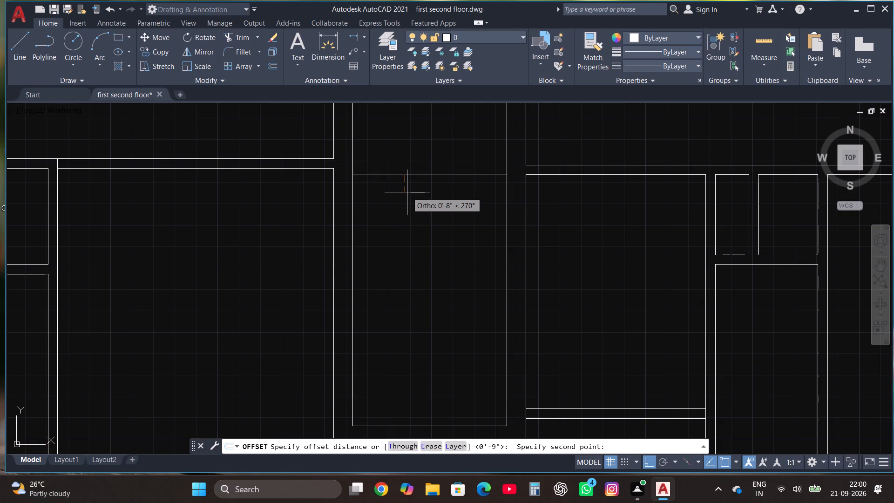
{"action": "type", "text": "10\""}
{"action": "key", "text": "Return"}
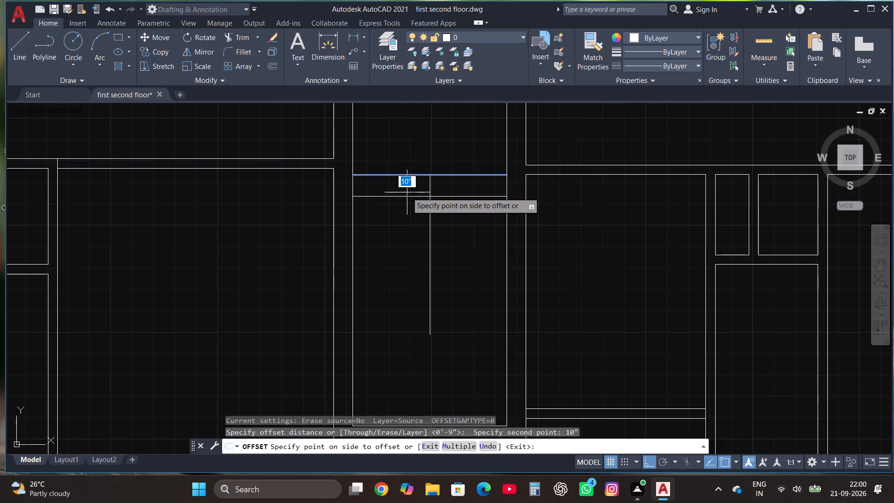
{"action": "left_click", "coordinate": [407, 192]}
{"action": "left_click", "coordinate": [406, 198]}
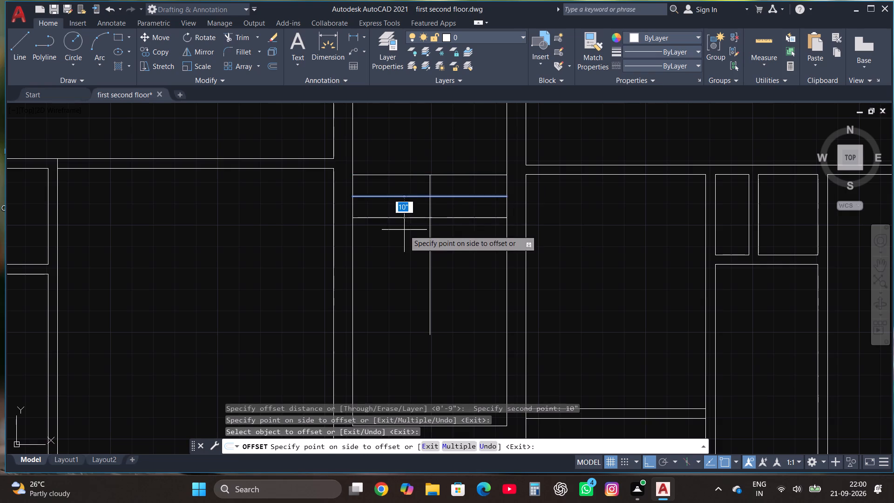
{"action": "left_click", "coordinate": [403, 235]}
{"action": "left_click", "coordinate": [408, 219]}
{"action": "left_click", "coordinate": [400, 247]}
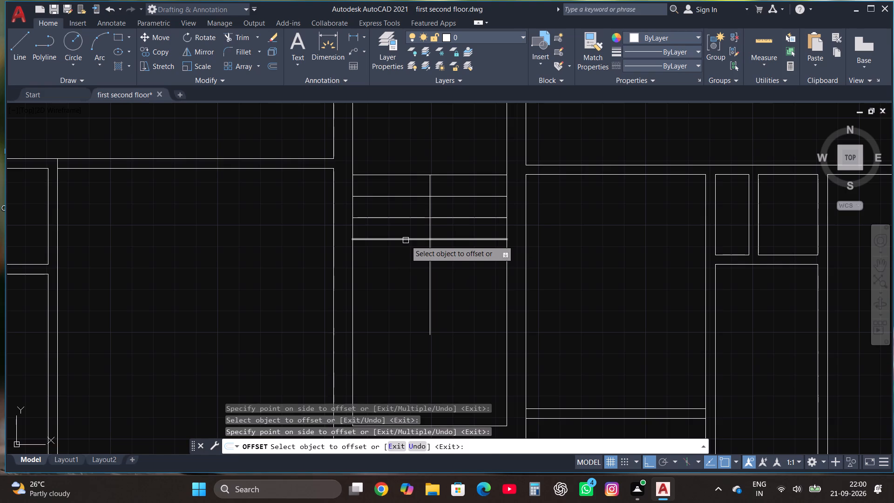
Continue the 10" downward offsets from the lowest tread line, adding five more treads to the central staircase.
{"action": "left_click", "coordinate": [406, 240]}
{"action": "left_click", "coordinate": [396, 273]}
{"action": "left_click", "coordinate": [404, 262]}
{"action": "left_click", "coordinate": [404, 284]}
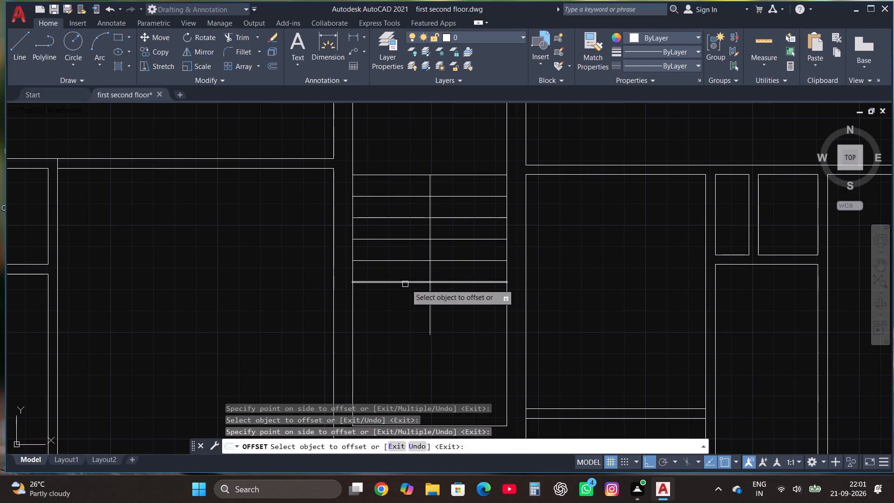
{"action": "left_click", "coordinate": [406, 284]}
{"action": "left_click", "coordinate": [403, 322]}
{"action": "left_click", "coordinate": [412, 303]}
{"action": "left_click", "coordinate": [407, 336]}
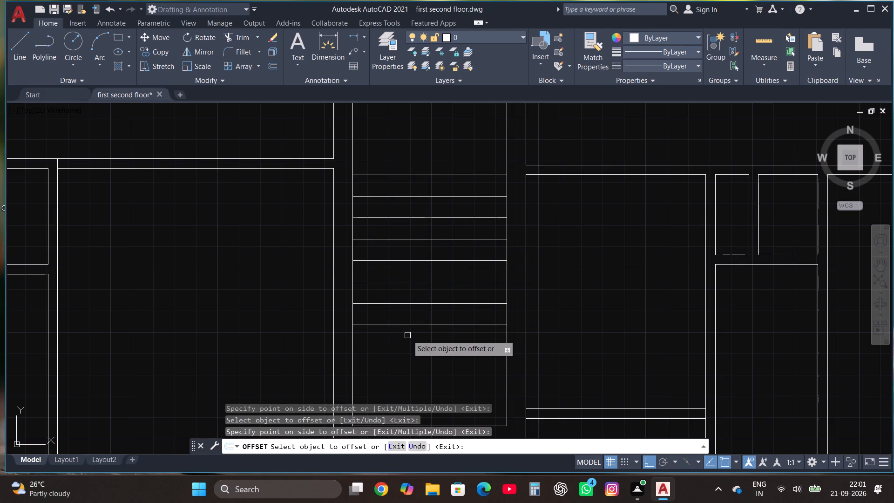
{"action": "scroll", "coordinate": [466, 297], "scroll_direction": "down", "scroll_amount": 1}
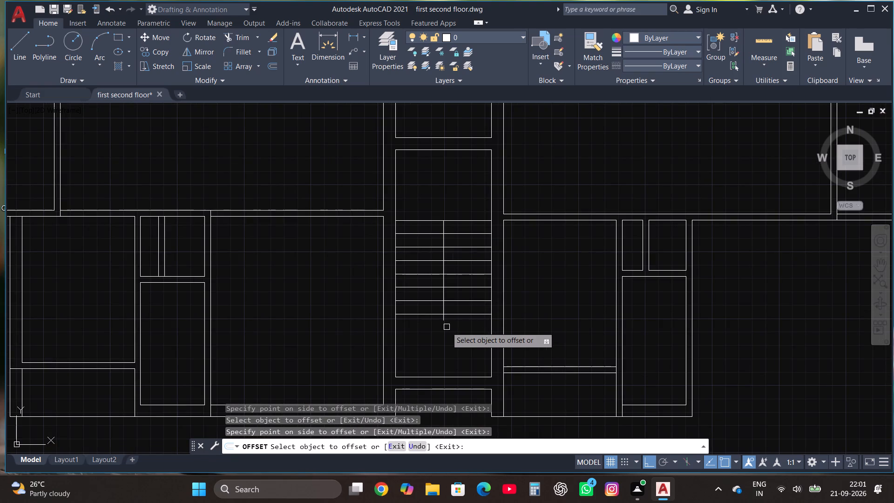
{"action": "left_click", "coordinate": [426, 316]}
{"action": "left_click", "coordinate": [427, 341]}
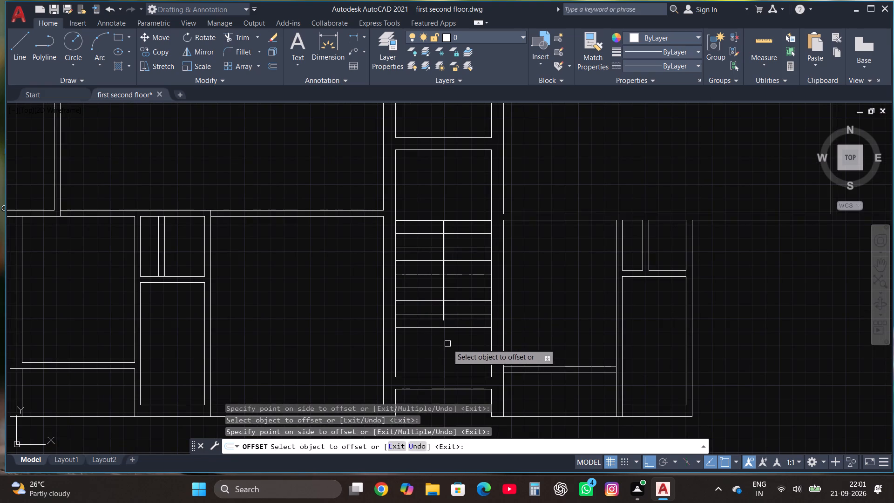
{"action": "scroll", "coordinate": [447, 343], "scroll_direction": "up", "scroll_amount": 2}
{"action": "key", "text": "Escape"}
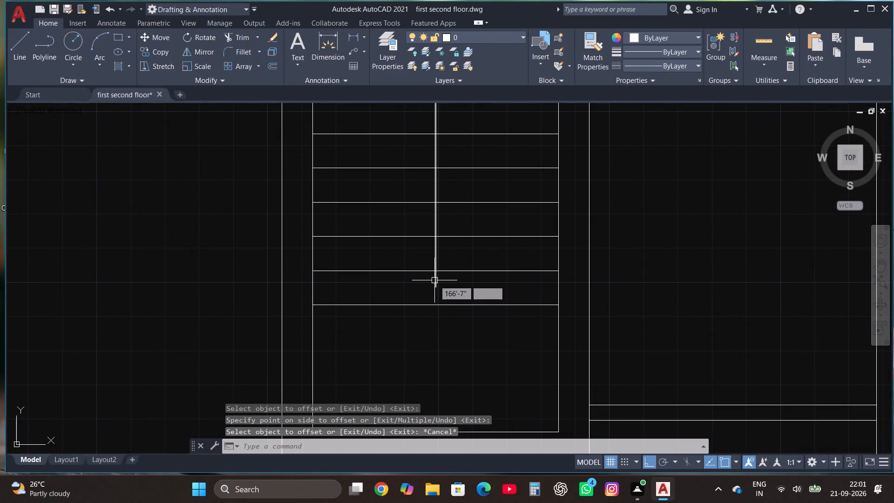
Extend the stair's centre line with a new line from its lower end past the last tread, and trim the overshoot at that tread.
{"action": "left_click", "coordinate": [23, 56]}
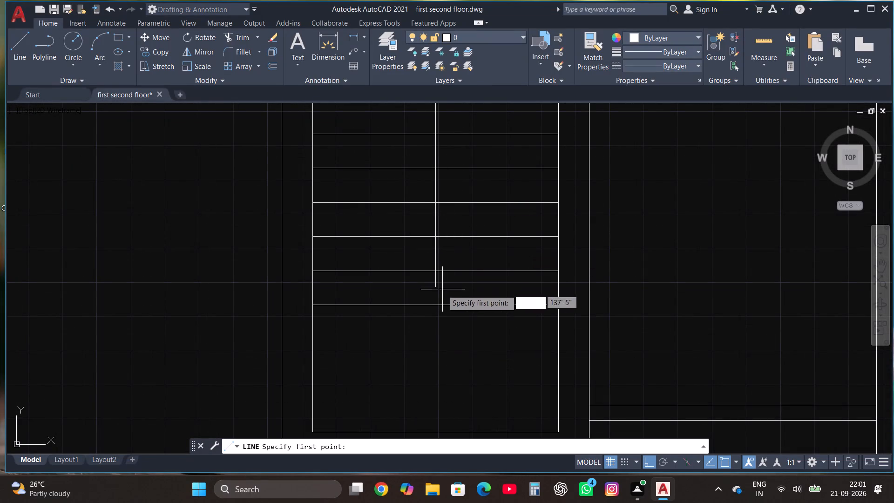
{"action": "left_click", "coordinate": [437, 286]}
{"action": "left_click", "coordinate": [448, 338]}
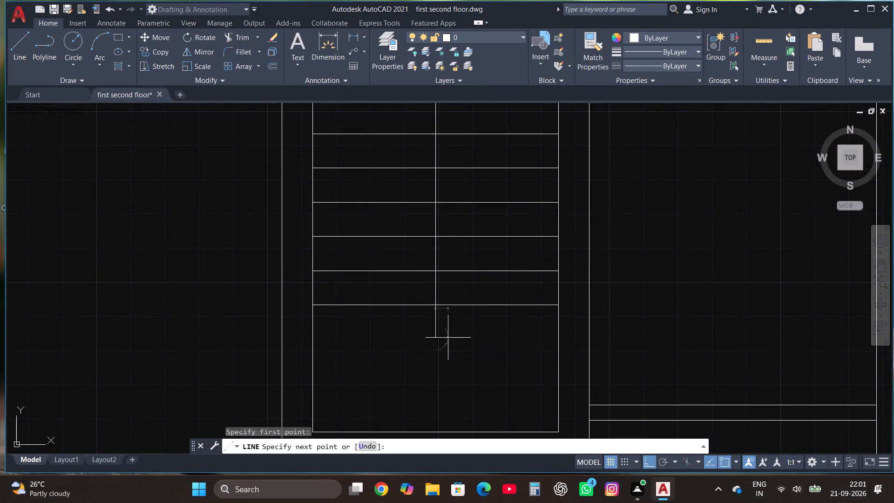
{"action": "key", "text": "Escape"}
{"action": "left_click", "coordinate": [246, 38]}
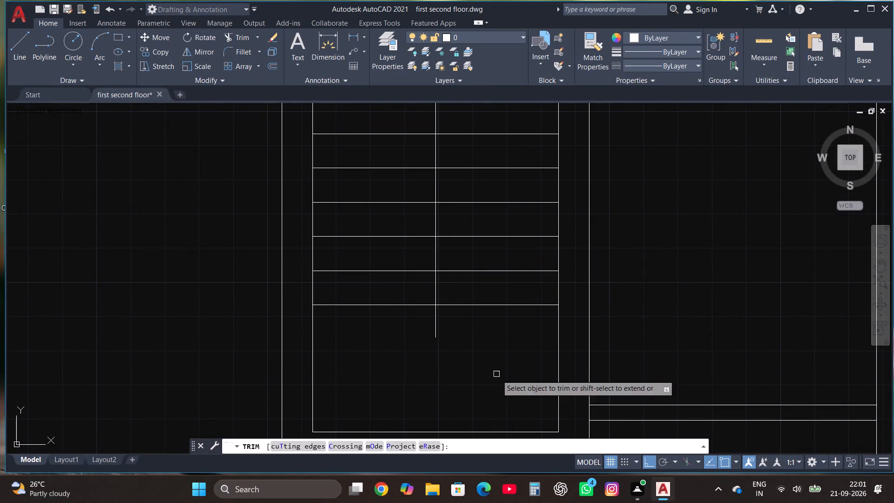
{"action": "left_click", "coordinate": [433, 331]}
{"action": "key", "text": "Escape"}
Open the Tool Palettes and insert a Door - Imperial block in the empty area to the right of the plan.
{"action": "scroll", "coordinate": [441, 343], "scroll_direction": "down", "scroll_amount": 3}
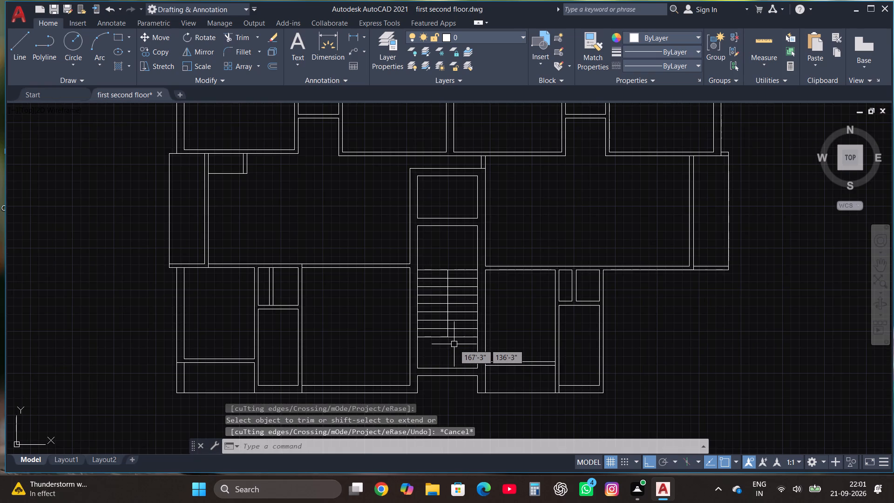
{"action": "type", "text": "tool"}
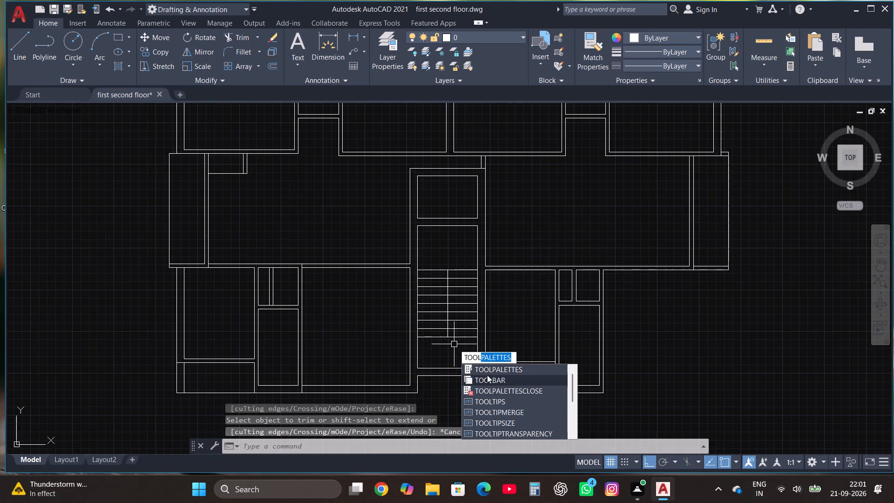
{"action": "left_click", "coordinate": [487, 374]}
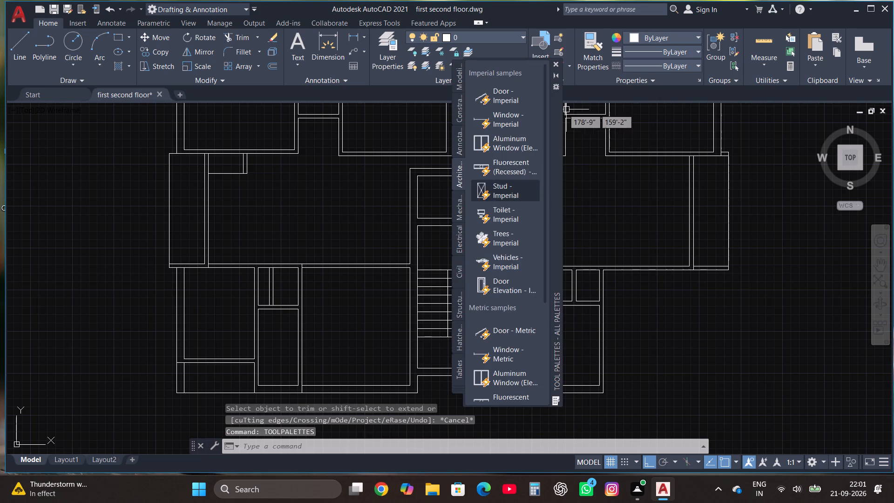
{"action": "left_click", "coordinate": [492, 100]}
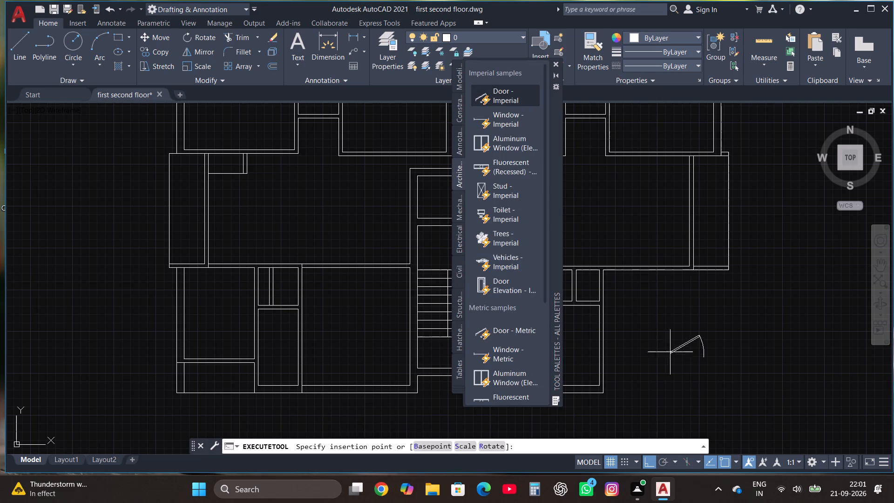
{"action": "left_click", "coordinate": [690, 340]}
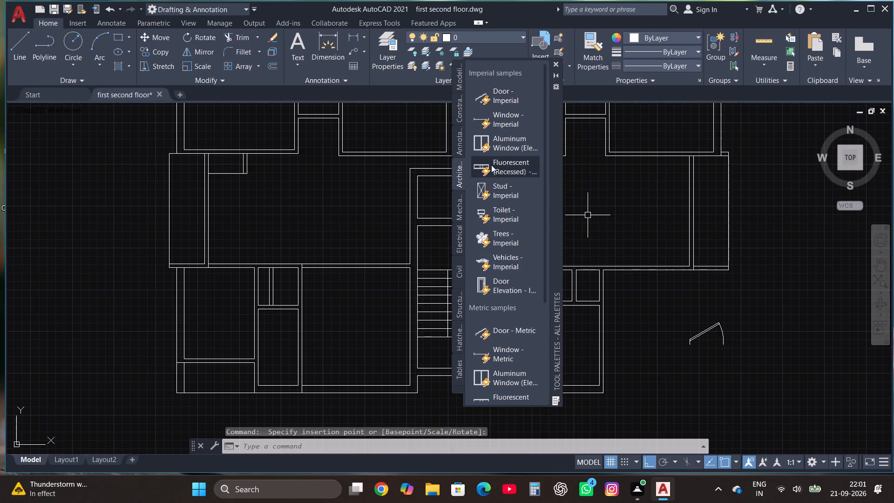
Insert a Toilet - Imperial block beside the door and a Window - Imperial block below it, then close the Tool Palettes.
{"action": "left_click", "coordinate": [494, 218]}
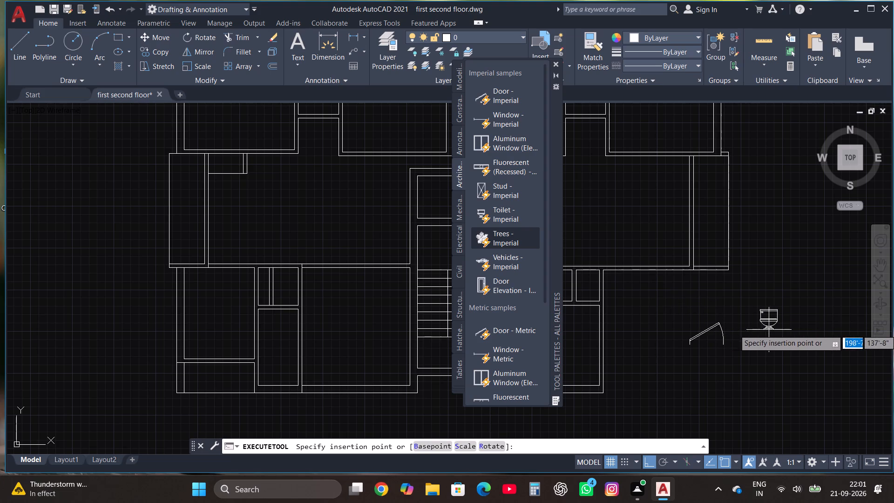
{"action": "left_click", "coordinate": [780, 329]}
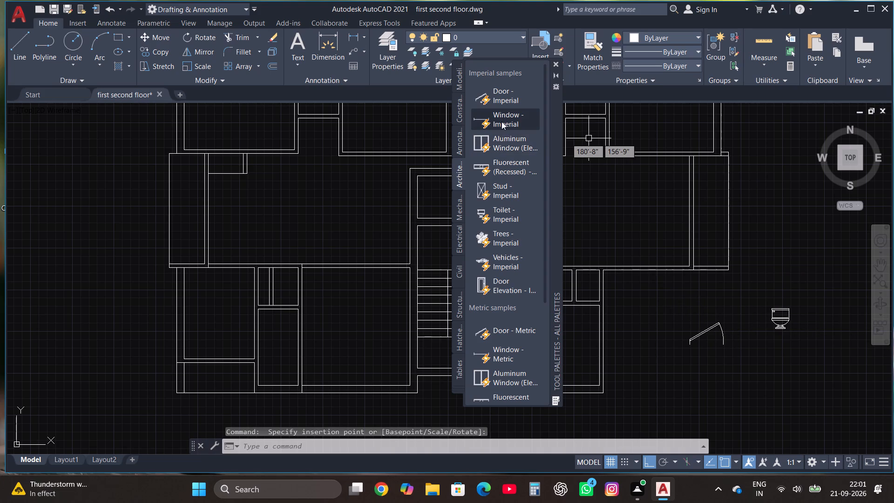
{"action": "left_click", "coordinate": [501, 122]}
{"action": "left_click", "coordinate": [661, 387]}
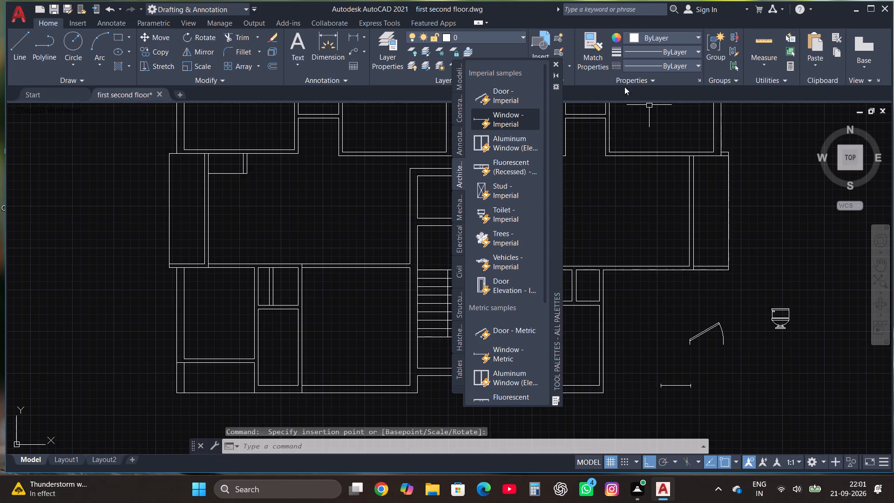
{"action": "left_click", "coordinate": [552, 61]}
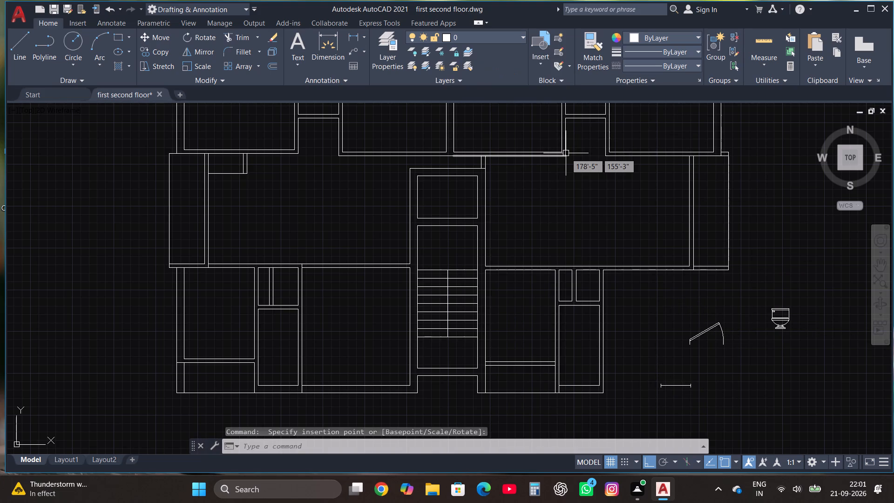
Set the inserted door block's opening angle to Open 90º.
{"action": "scroll", "coordinate": [554, 231], "scroll_direction": "down", "scroll_amount": 2}
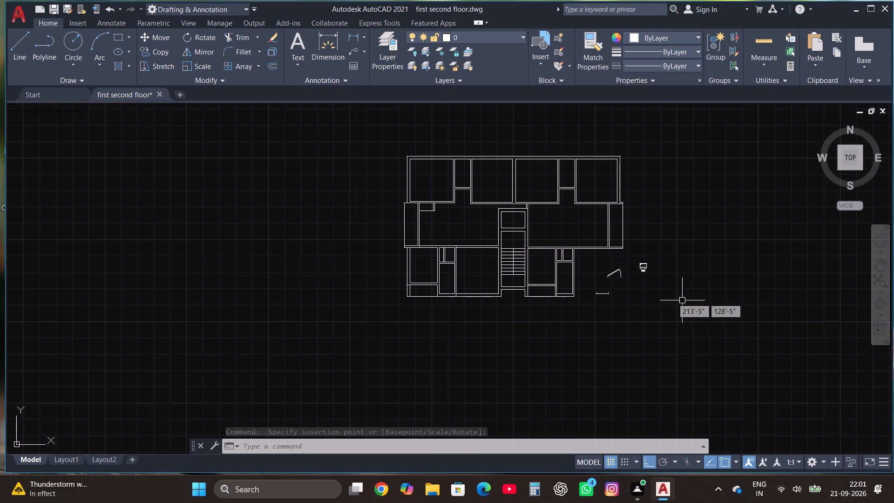
{"action": "scroll", "coordinate": [626, 253], "scroll_direction": "up", "scroll_amount": 2}
{"action": "left_click", "coordinate": [587, 306]}
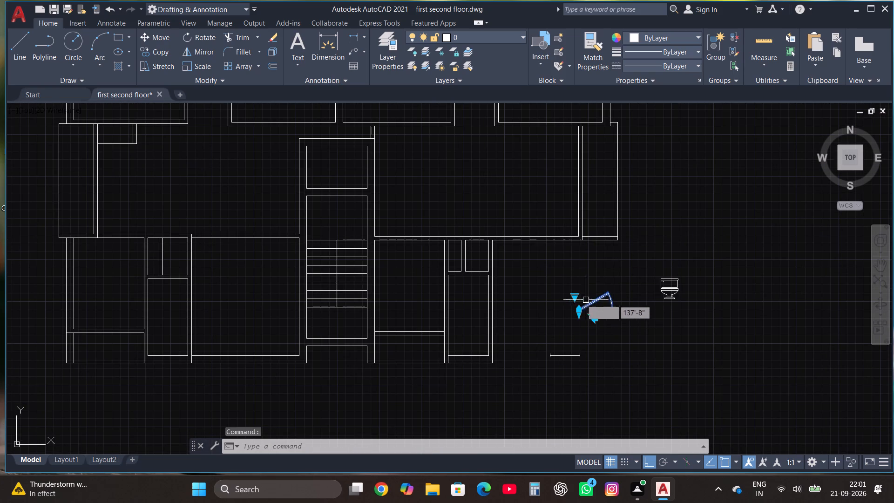
{"action": "left_click", "coordinate": [575, 298]}
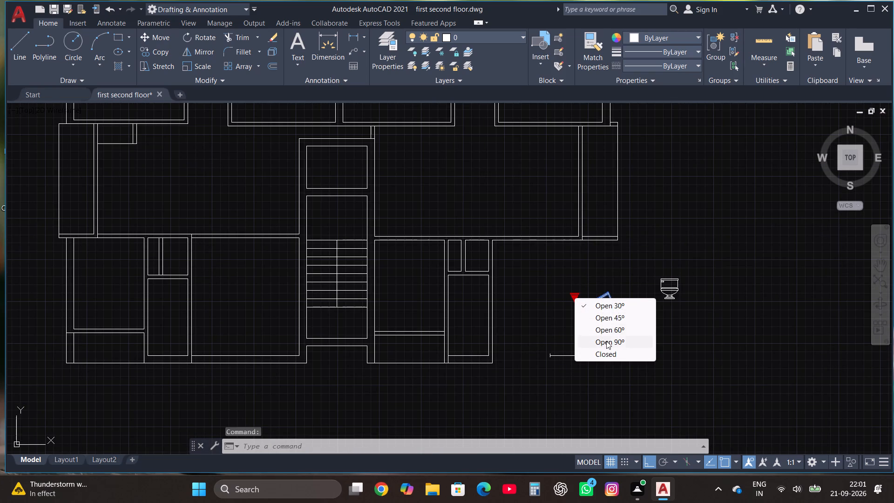
{"action": "left_click", "coordinate": [607, 341]}
Switch the inserted toilet block from its front view to its plan view.
{"action": "left_click", "coordinate": [667, 288]}
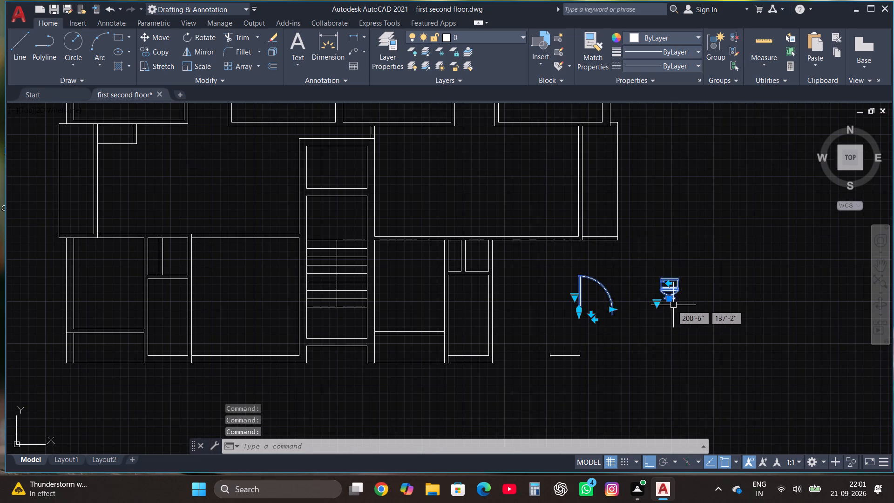
{"action": "left_click", "coordinate": [659, 304]}
{"action": "left_click", "coordinate": [693, 325]}
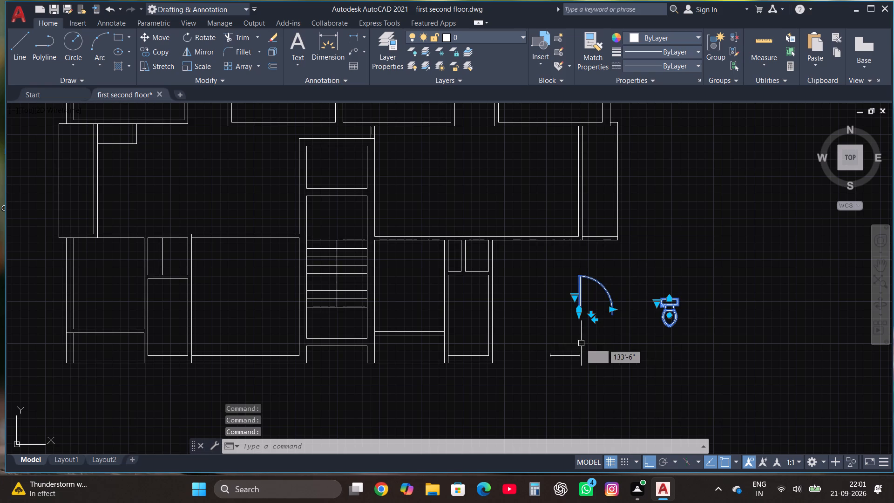
Flip the window block below the door horizontally so it extends toward the plan.
{"action": "left_click", "coordinate": [570, 355]}
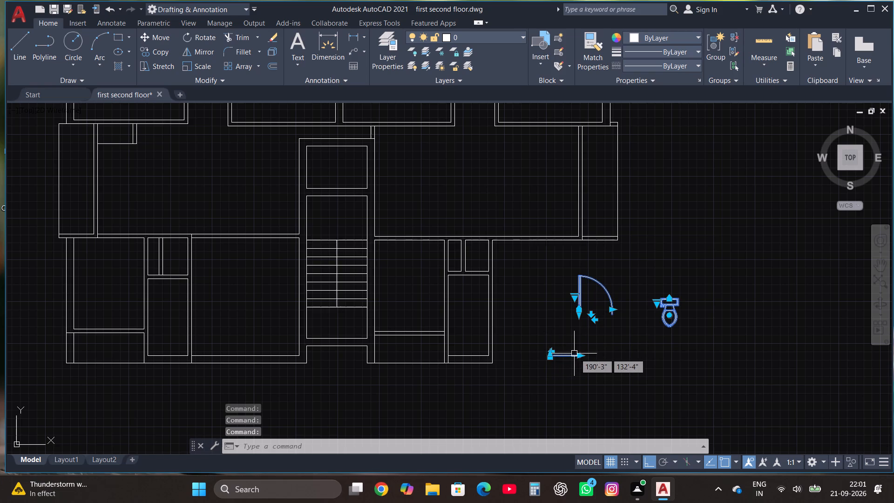
{"action": "left_click", "coordinate": [551, 353]}
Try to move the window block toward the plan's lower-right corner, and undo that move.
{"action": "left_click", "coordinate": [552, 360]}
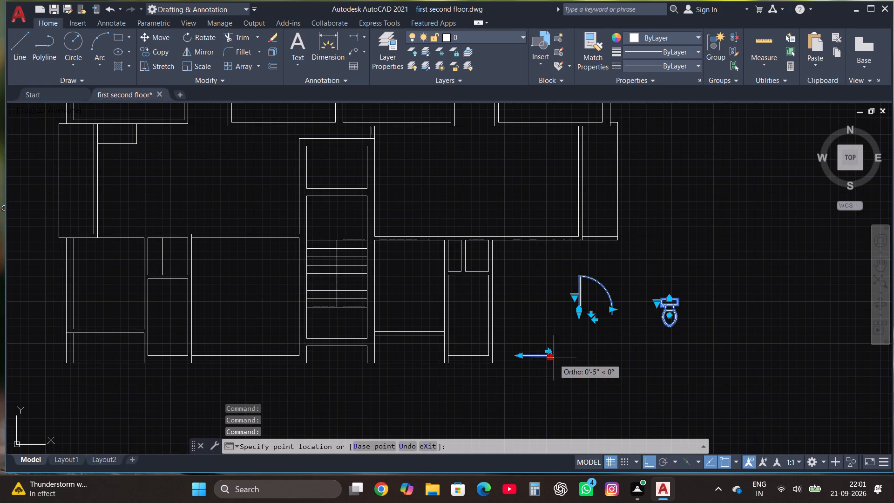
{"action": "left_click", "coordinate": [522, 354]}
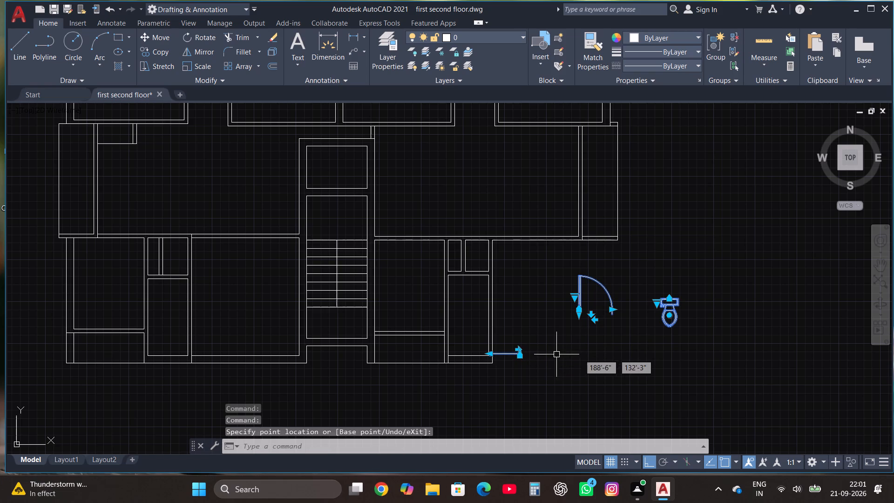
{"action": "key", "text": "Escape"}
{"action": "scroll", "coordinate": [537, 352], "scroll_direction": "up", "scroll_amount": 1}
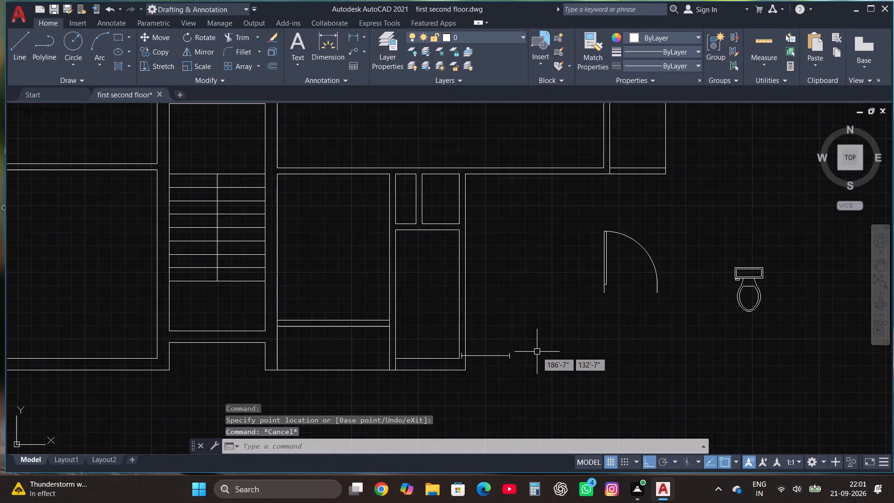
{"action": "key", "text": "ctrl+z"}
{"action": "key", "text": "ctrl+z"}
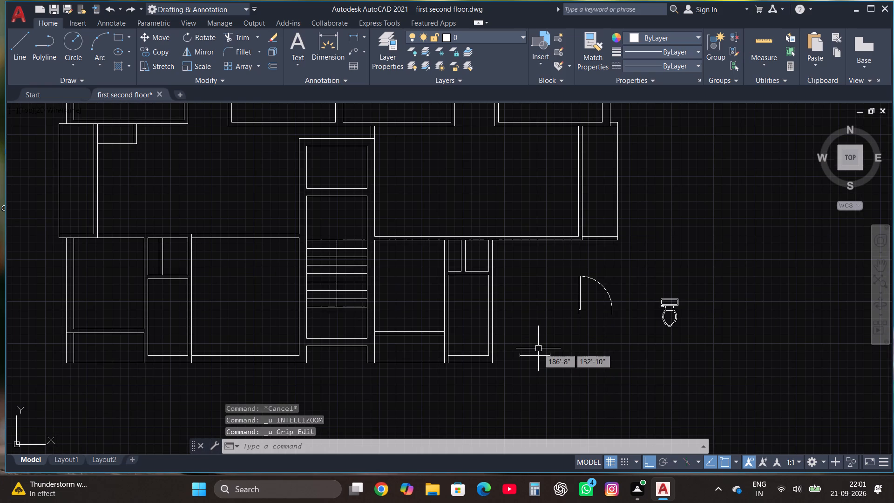
Make three copies of the door block in the empty area to the right of the plan, using multiple copy mode.
{"action": "left_click", "coordinate": [580, 294]}
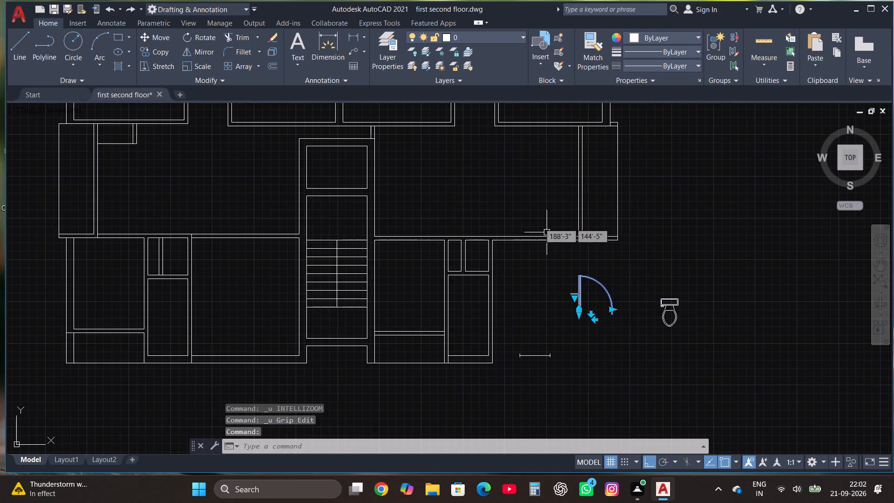
{"action": "left_click", "coordinate": [160, 53]}
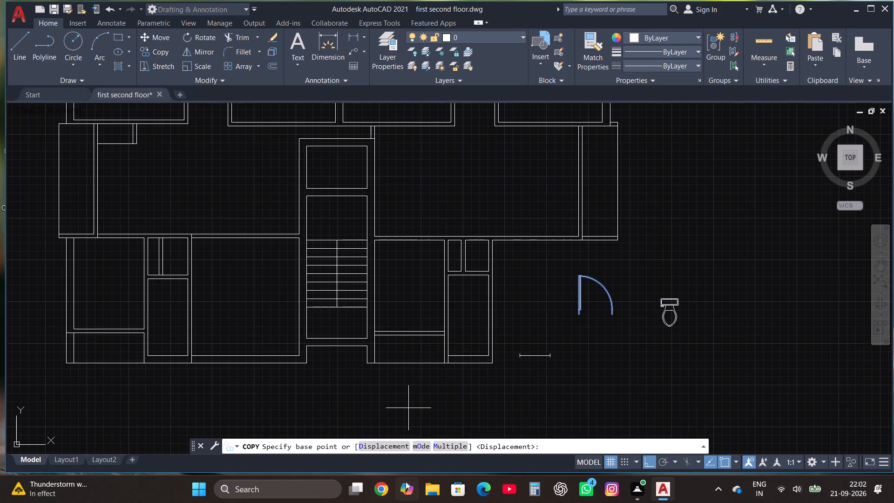
{"action": "left_click", "coordinate": [444, 447]}
{"action": "left_click", "coordinate": [593, 308]}
{"action": "scroll", "coordinate": [526, 341], "scroll_direction": "down", "scroll_amount": 1}
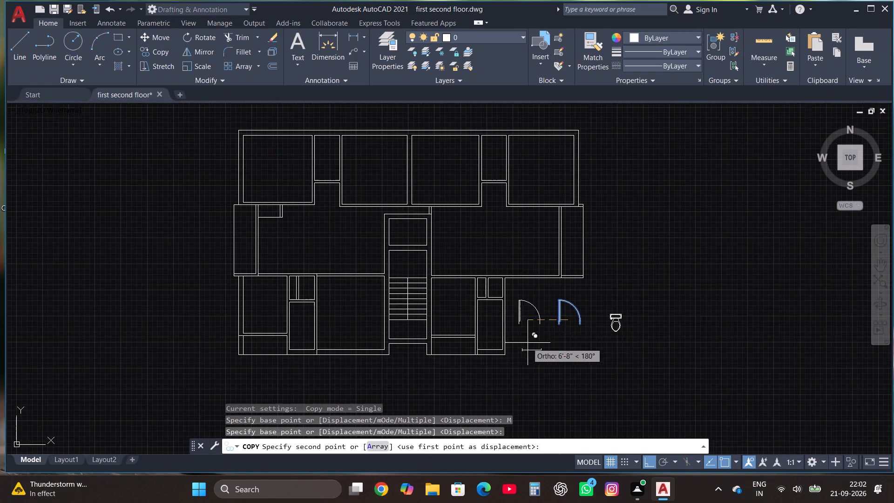
{"action": "key", "text": "F8"}
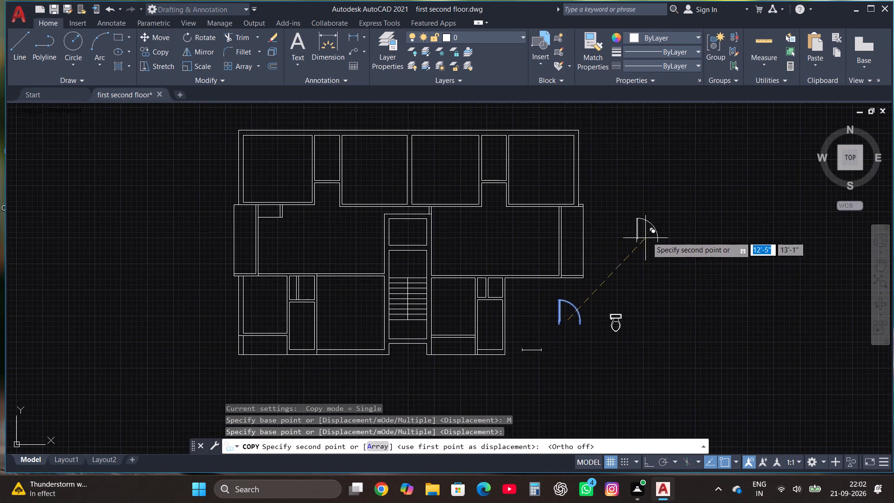
{"action": "left_click", "coordinate": [648, 234]}
{"action": "left_click", "coordinate": [694, 326]}
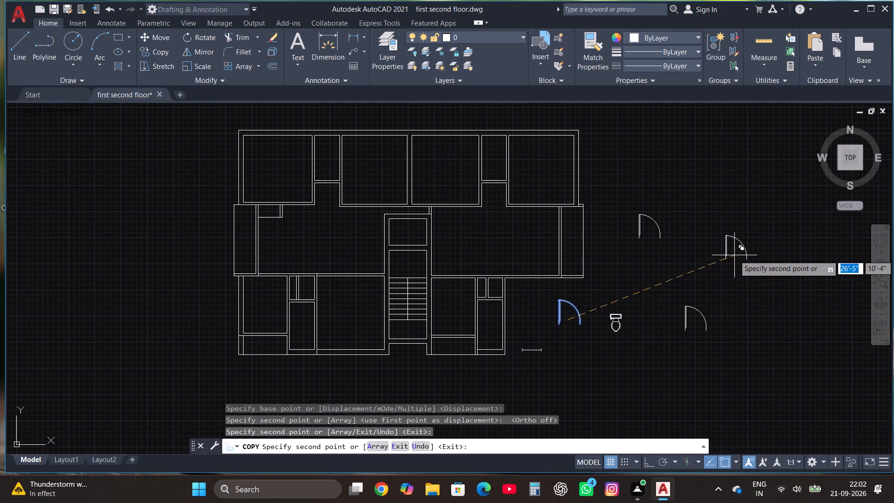
{"action": "left_click", "coordinate": [739, 259]}
{"action": "key", "text": "Escape"}
Mirror the rightmost door copy about a horizontal line just below it, erasing the source door.
{"action": "scroll", "coordinate": [667, 233], "scroll_direction": "up", "scroll_amount": 2}
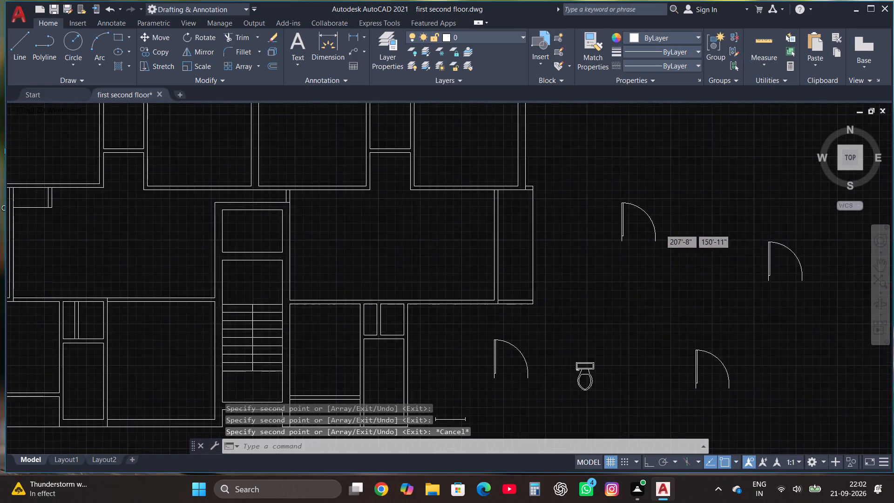
{"action": "scroll", "coordinate": [654, 233], "scroll_direction": "down", "scroll_amount": 2}
{"action": "left_click", "coordinate": [741, 246]}
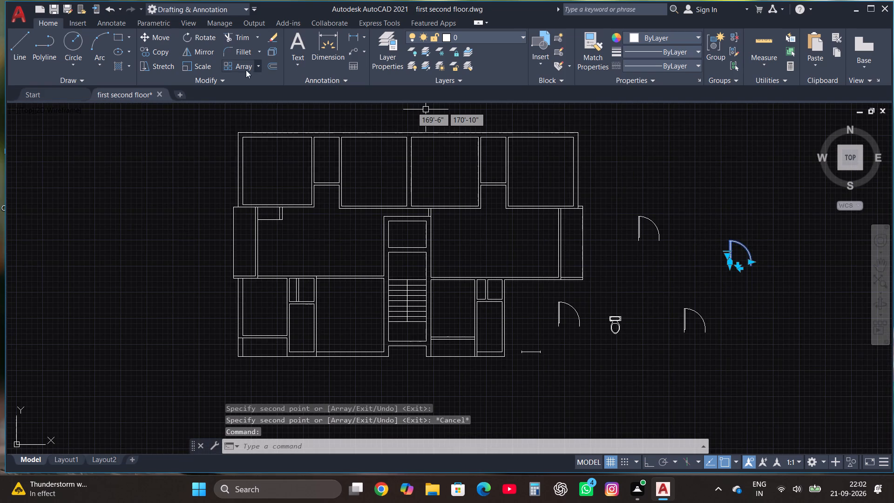
{"action": "left_click", "coordinate": [198, 54]}
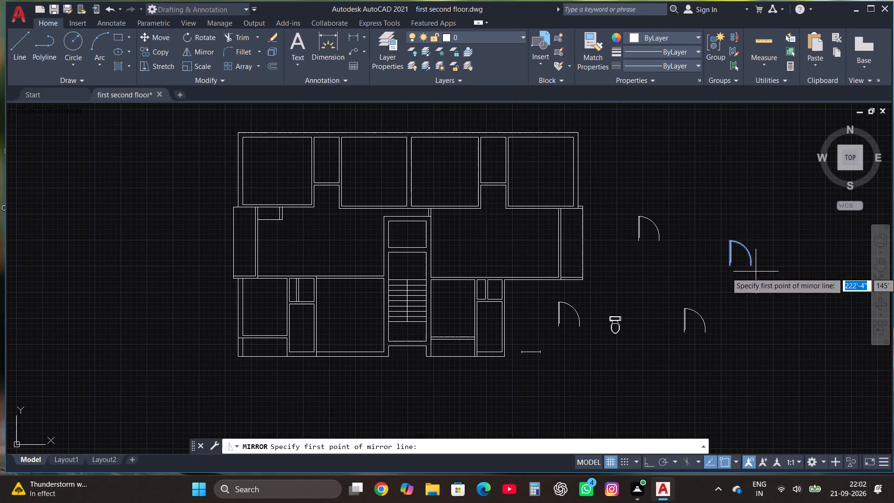
{"action": "left_click", "coordinate": [741, 273]}
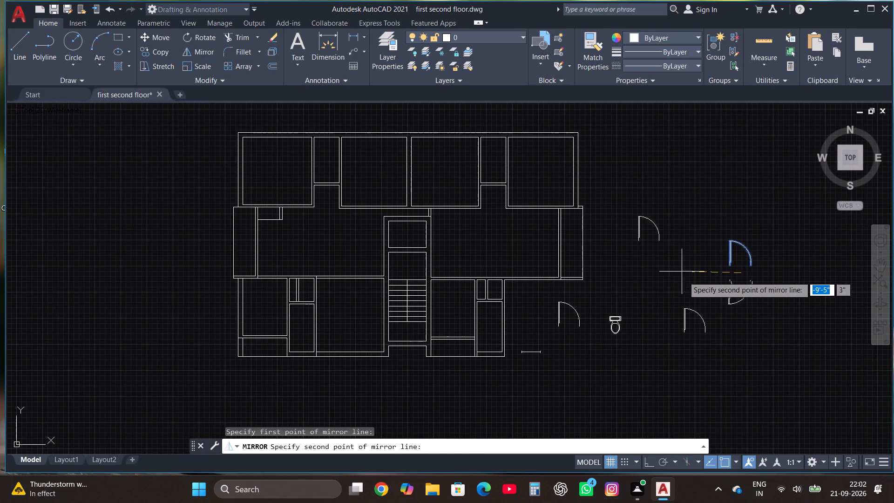
{"action": "key", "text": "F8"}
{"action": "left_click", "coordinate": [686, 279]}
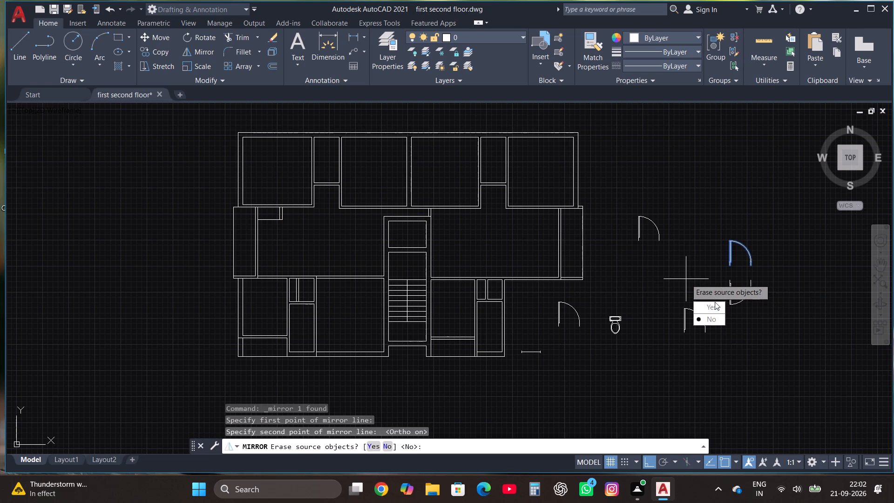
{"action": "left_click_drag", "start_coordinate": [715, 304], "coordinate": [687, 279]}
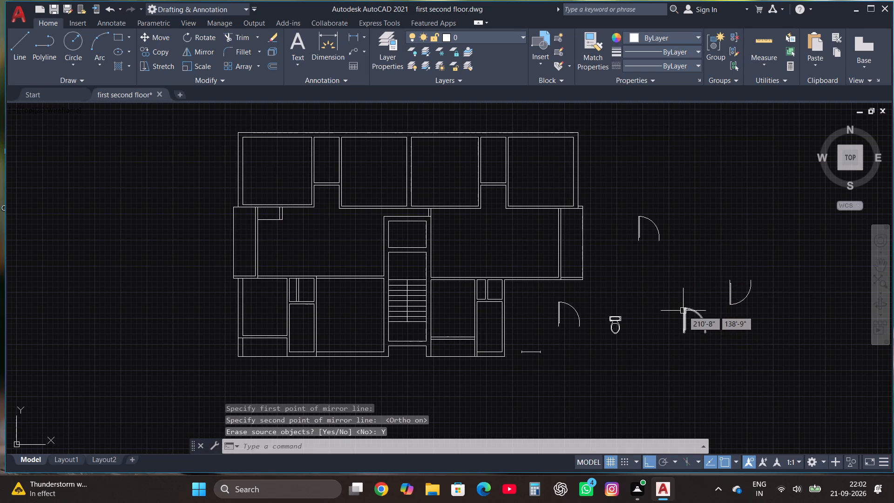
Rotate the door copy to the right of the toilet block by 270°.
{"action": "left_click", "coordinate": [686, 312]}
{"action": "left_click", "coordinate": [211, 39]}
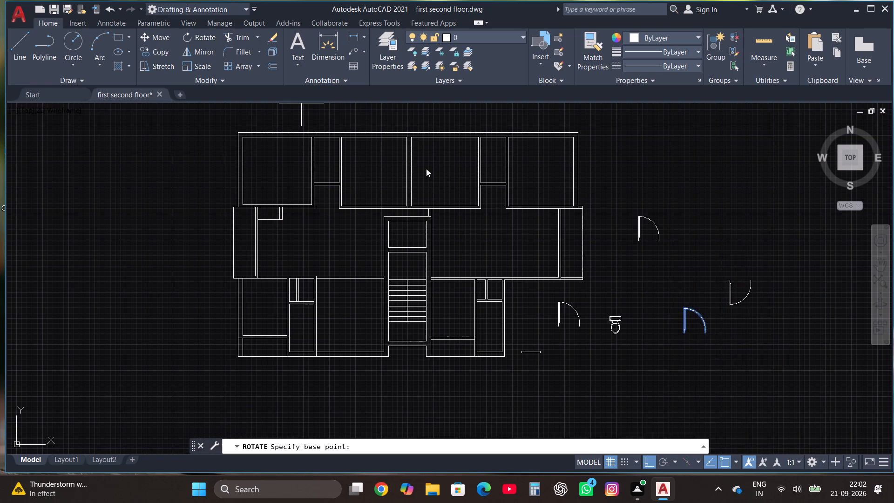
{"action": "left_click", "coordinate": [703, 319]}
{"action": "left_click", "coordinate": [677, 379]}
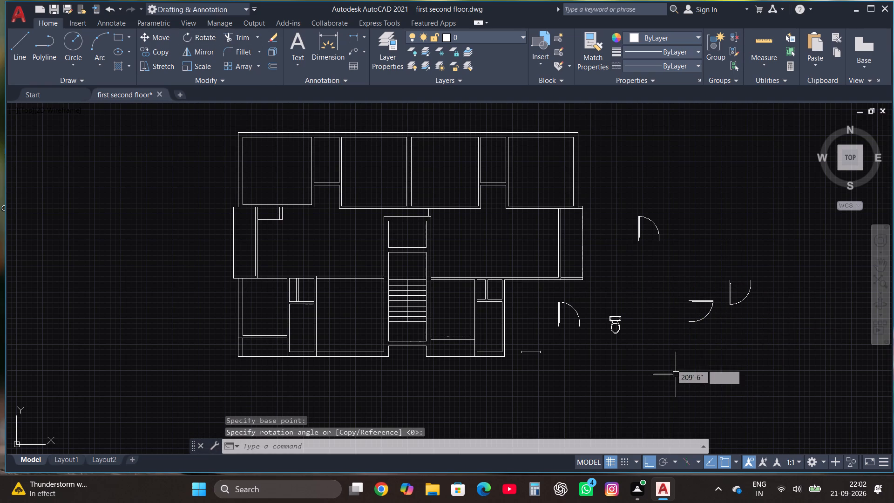
Rotate the original door block beside the plan by 90° about its lower hinge end.
{"action": "left_click", "coordinate": [562, 306]}
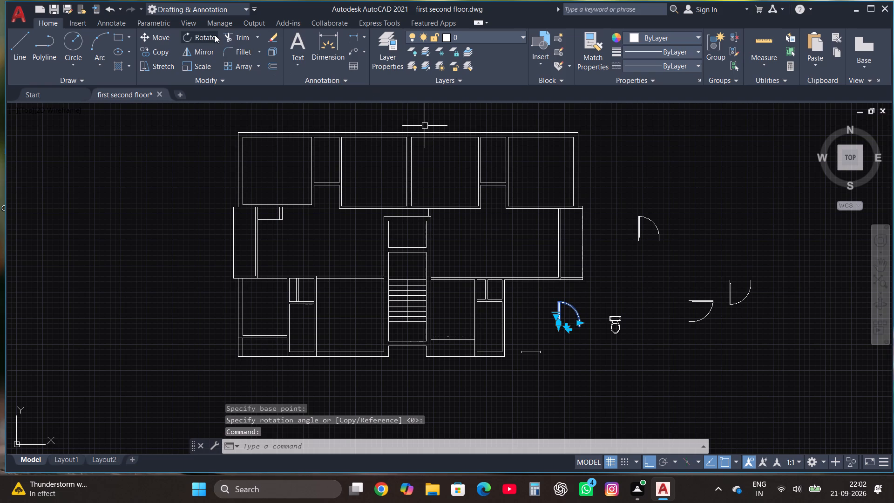
{"action": "left_click", "coordinate": [215, 35]}
{"action": "left_click", "coordinate": [559, 326]}
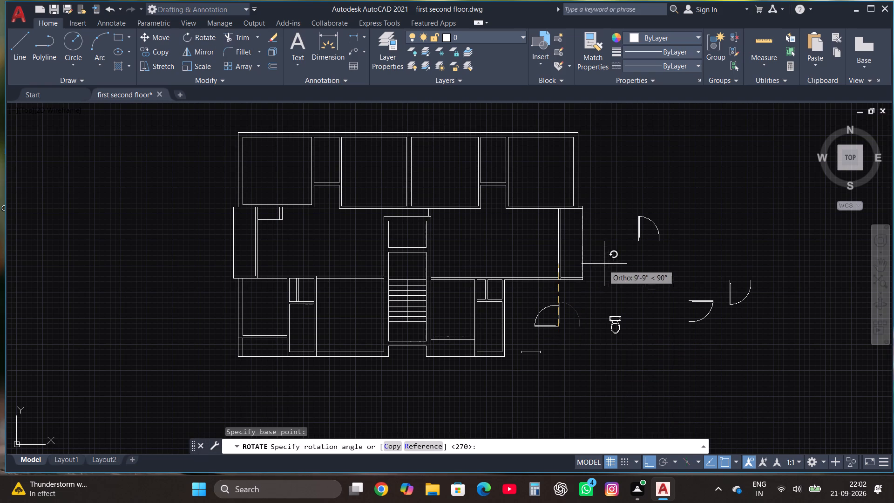
{"action": "left_click", "coordinate": [608, 272]}
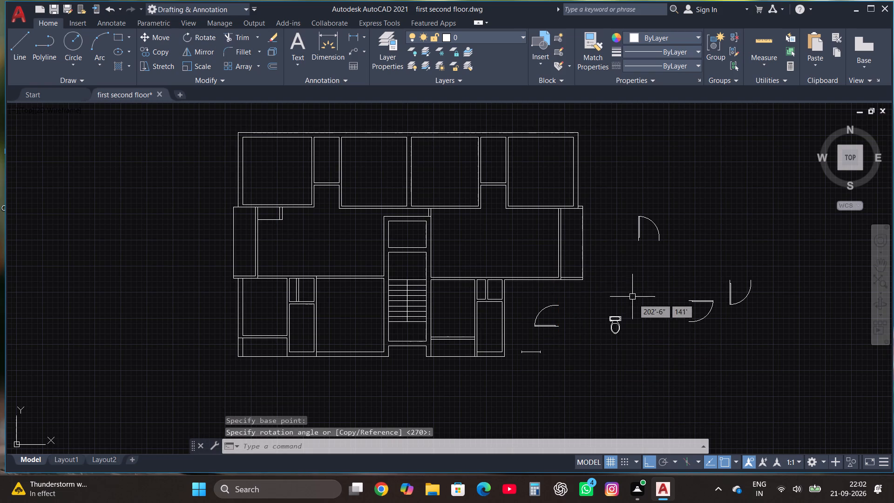
Move the rotated original door by its hinge endpoint onto the right wall of the upper-left room, just above the room's bottom corner.
{"action": "scroll", "coordinate": [634, 306], "scroll_direction": "down", "scroll_amount": 1}
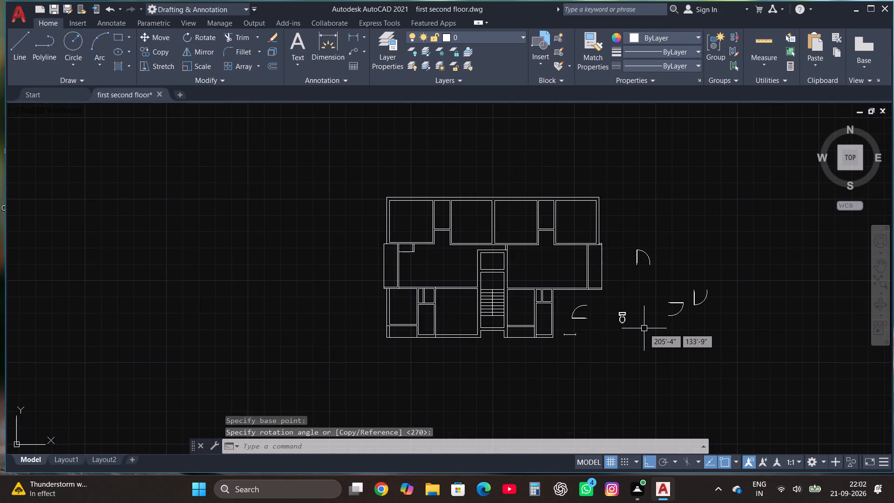
{"action": "scroll", "coordinate": [589, 319], "scroll_direction": "up", "scroll_amount": 1}
{"action": "left_click", "coordinate": [569, 315]}
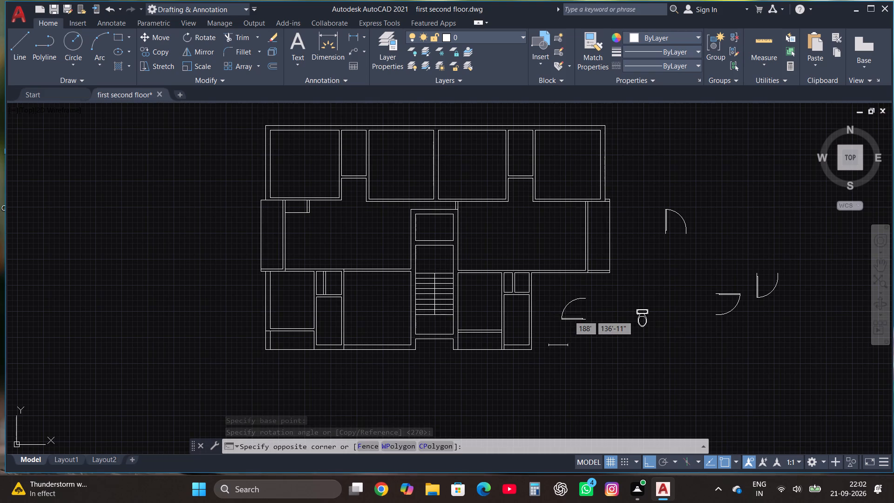
{"action": "left_click", "coordinate": [555, 299]}
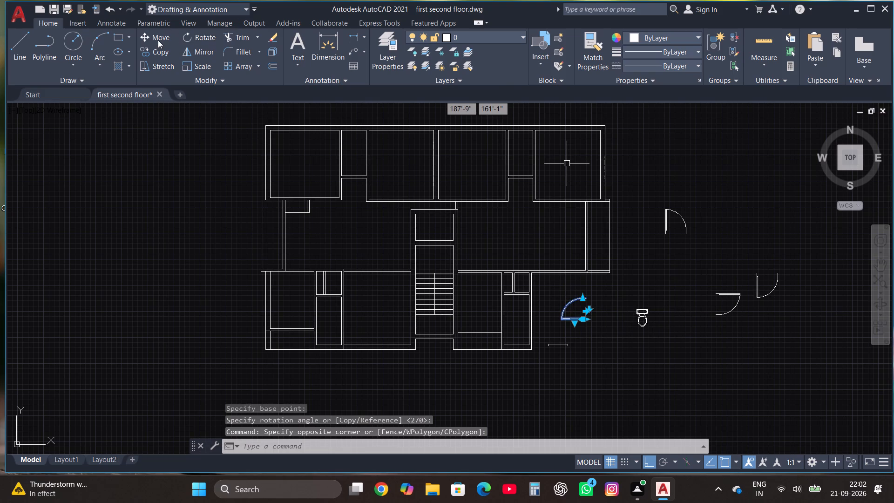
{"action": "left_click", "coordinate": [158, 40]}
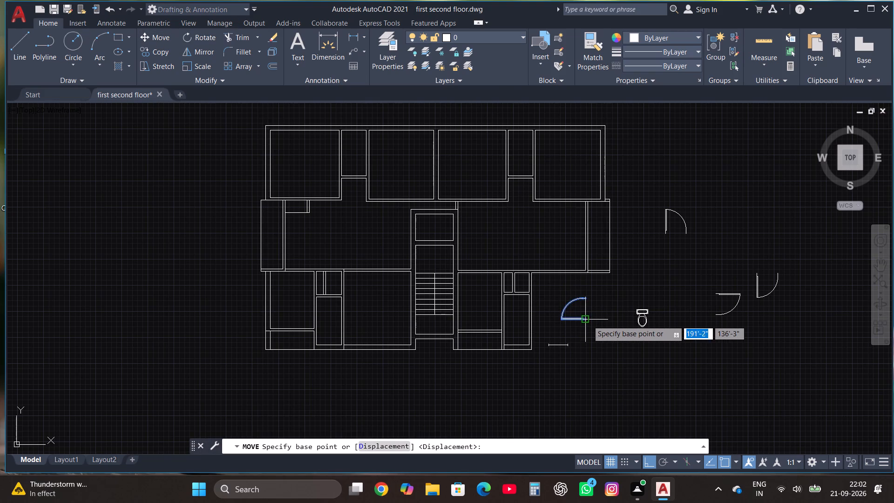
{"action": "left_click", "coordinate": [586, 320]}
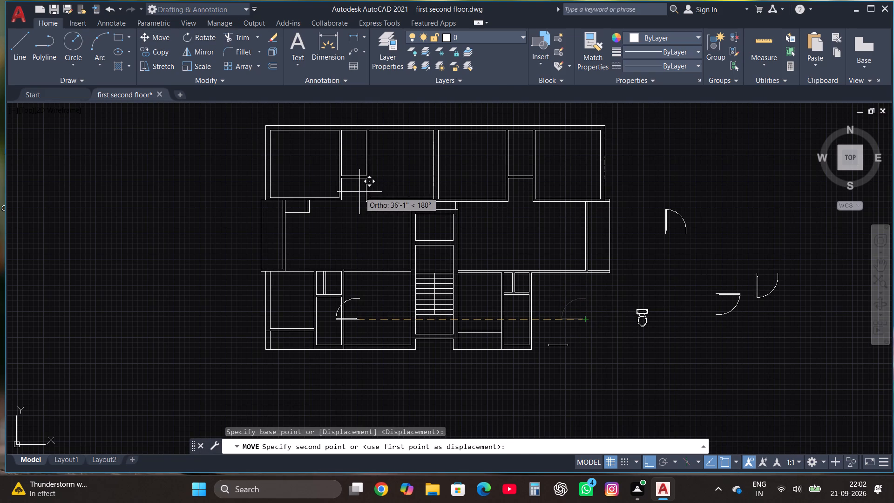
{"action": "key", "text": "F8"}
{"action": "scroll", "coordinate": [488, 287], "scroll_direction": "down", "scroll_amount": 2}
{"action": "scroll", "coordinate": [405, 227], "scroll_direction": "up", "scroll_amount": 1}
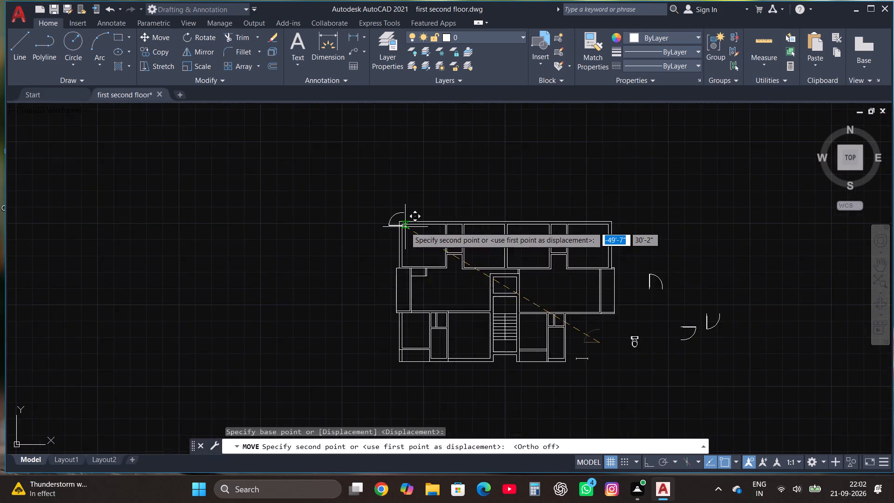
{"action": "scroll", "coordinate": [405, 227], "scroll_direction": "up", "scroll_amount": 2}
{"action": "scroll", "coordinate": [495, 319], "scroll_direction": "up", "scroll_amount": 2}
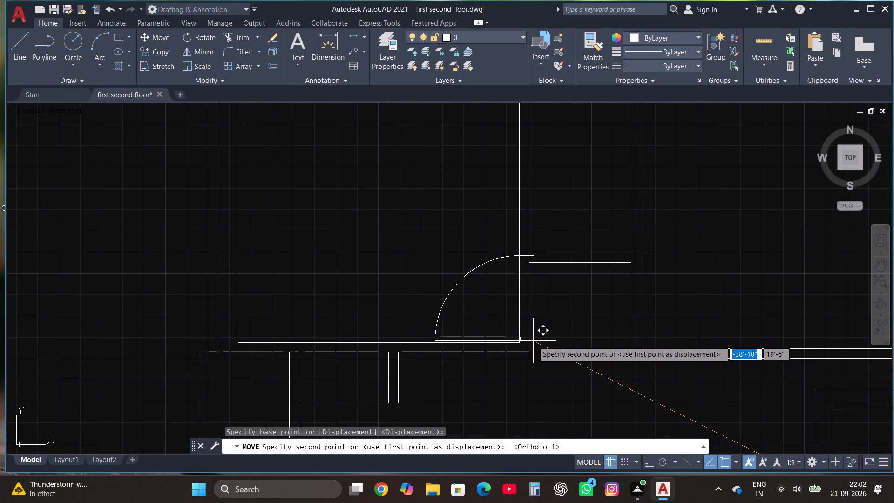
{"action": "scroll", "coordinate": [532, 340], "scroll_direction": "up", "scroll_amount": 3}
{"action": "left_click", "coordinate": [520, 343]}
Scale the placed door down freehand about its hinge endpoint so its opening fits below the cross wall.
{"action": "scroll", "coordinate": [520, 348], "scroll_direction": "down", "scroll_amount": 2}
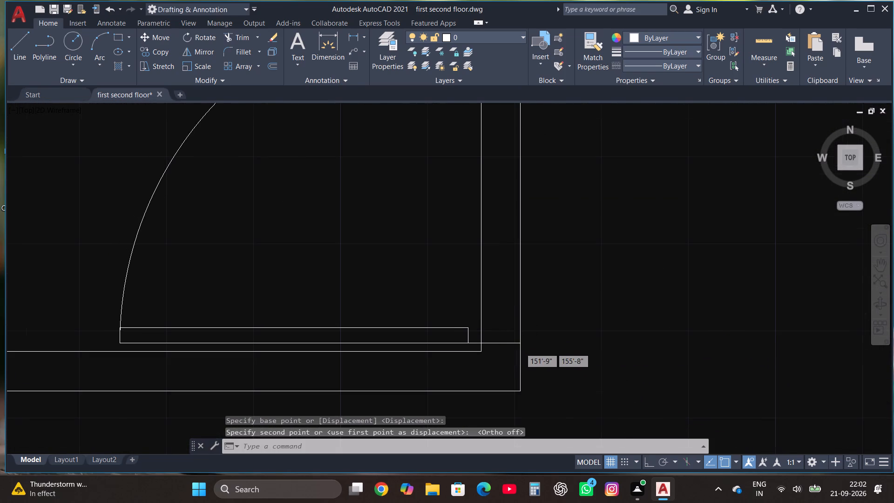
{"action": "left_click", "coordinate": [397, 272]}
{"action": "left_click", "coordinate": [391, 261]}
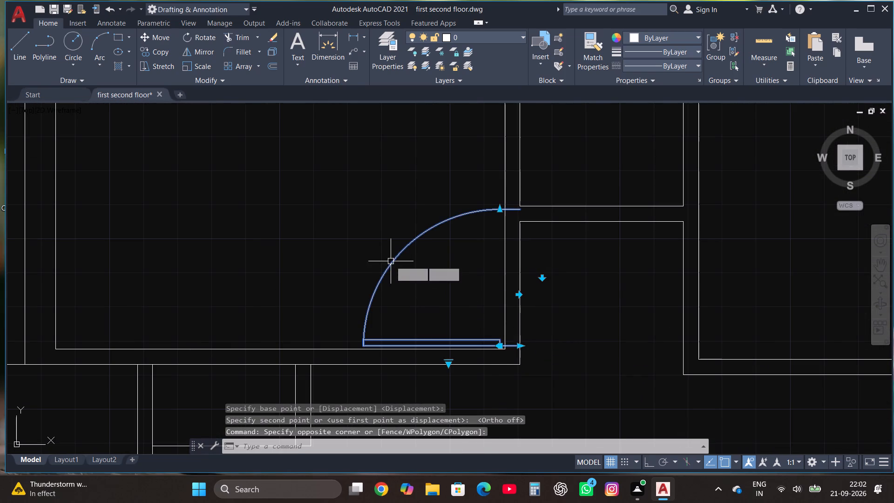
{"action": "left_click", "coordinate": [205, 64]}
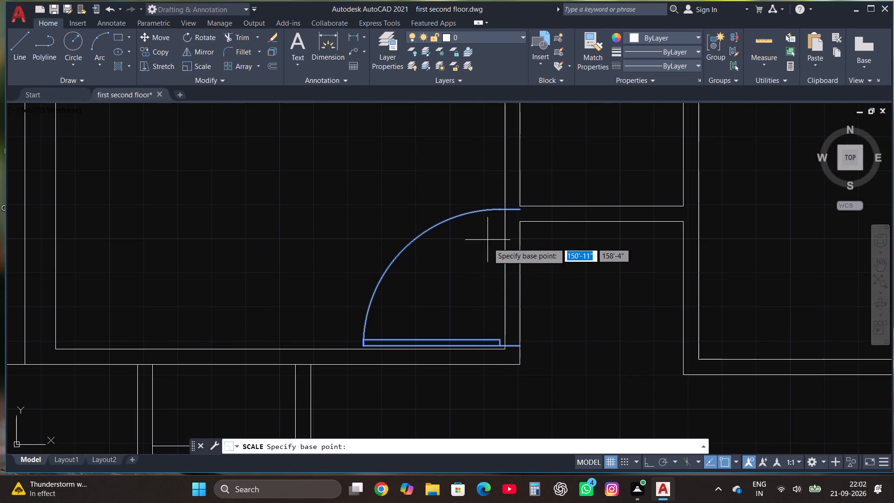
{"action": "left_click", "coordinate": [521, 345]}
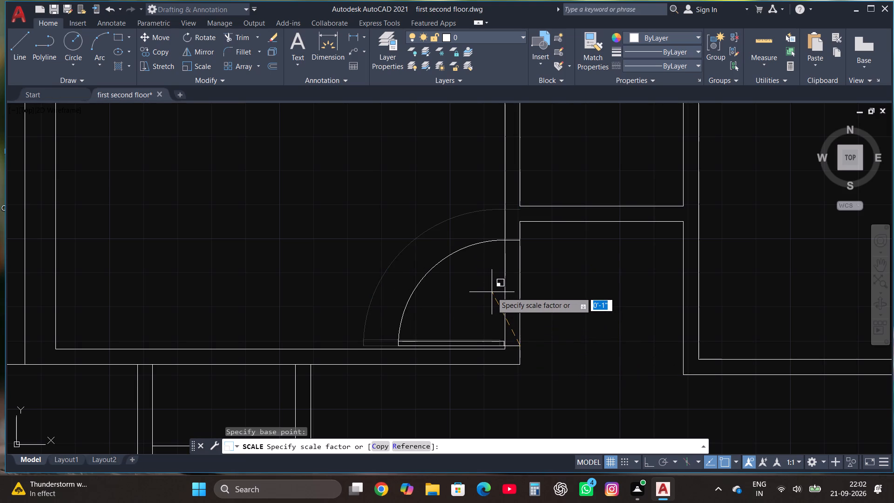
{"action": "left_click", "coordinate": [492, 292]}
Trim both wall lines across the door opening in the upper-left room's right wall.
{"action": "scroll", "coordinate": [469, 250], "scroll_direction": "down", "scroll_amount": 2}
{"action": "scroll", "coordinate": [490, 265], "scroll_direction": "up", "scroll_amount": 1}
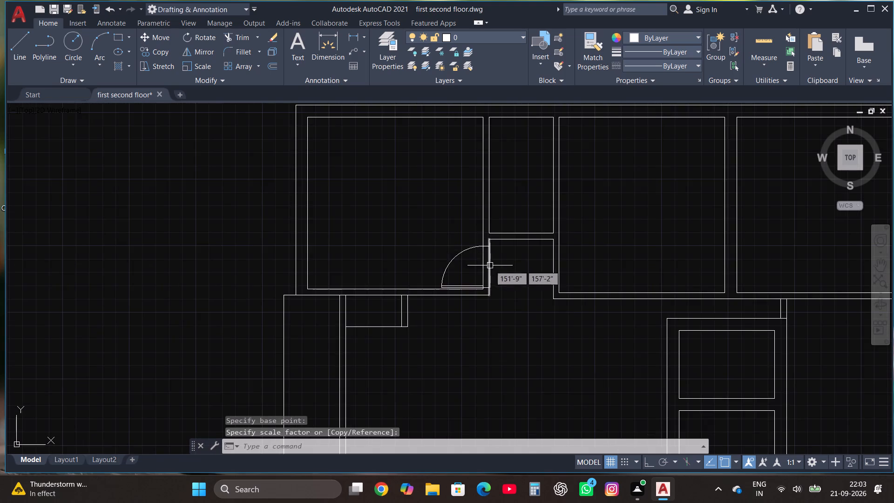
{"action": "left_click", "coordinate": [240, 34]}
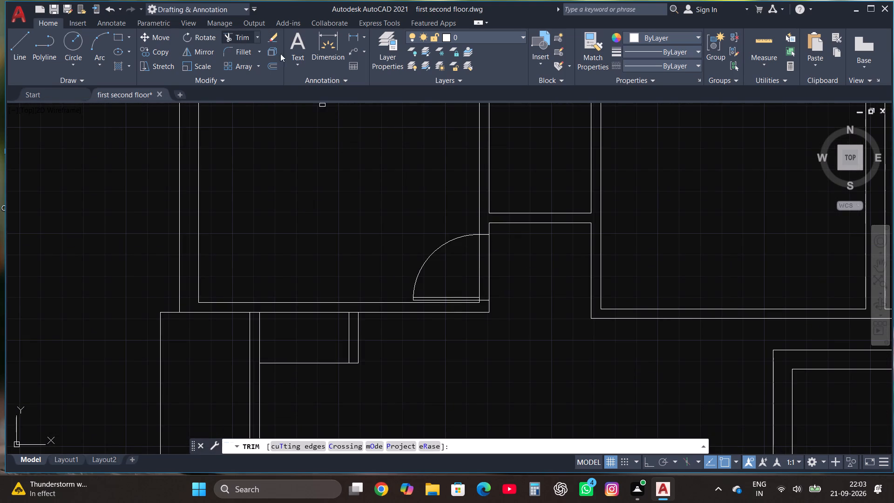
{"action": "left_click", "coordinate": [470, 263]}
{"action": "left_click", "coordinate": [507, 269]}
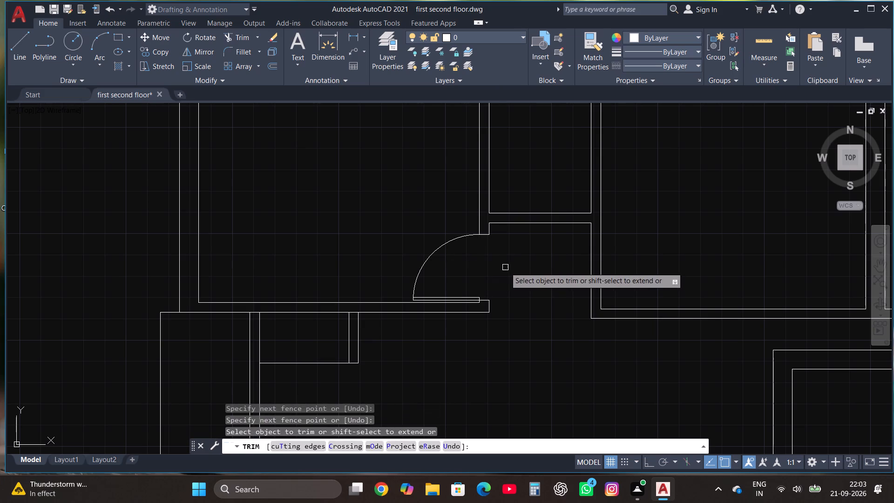
Mirror the upper-left room's door across a vertical line in the passage, keeping the source door.
{"action": "key", "text": "Escape"}
{"action": "scroll", "coordinate": [418, 260], "scroll_direction": "down", "scroll_amount": 3}
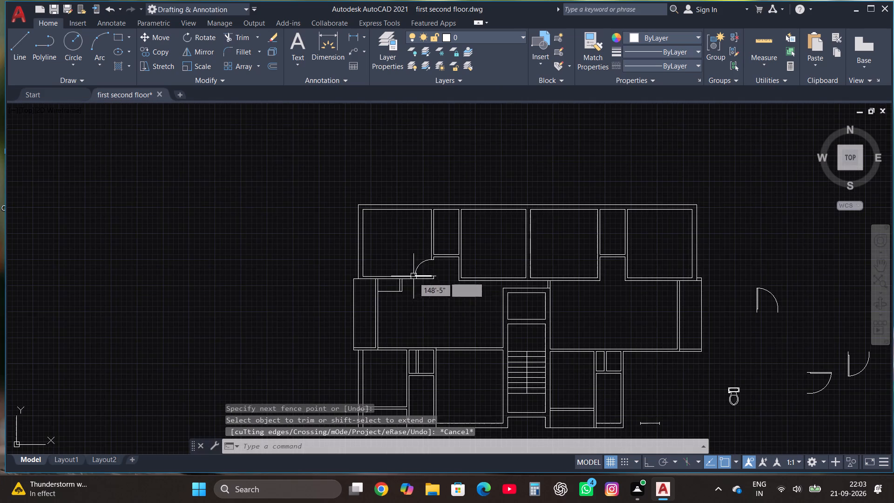
{"action": "scroll", "coordinate": [433, 282], "scroll_direction": "up", "scroll_amount": 2}
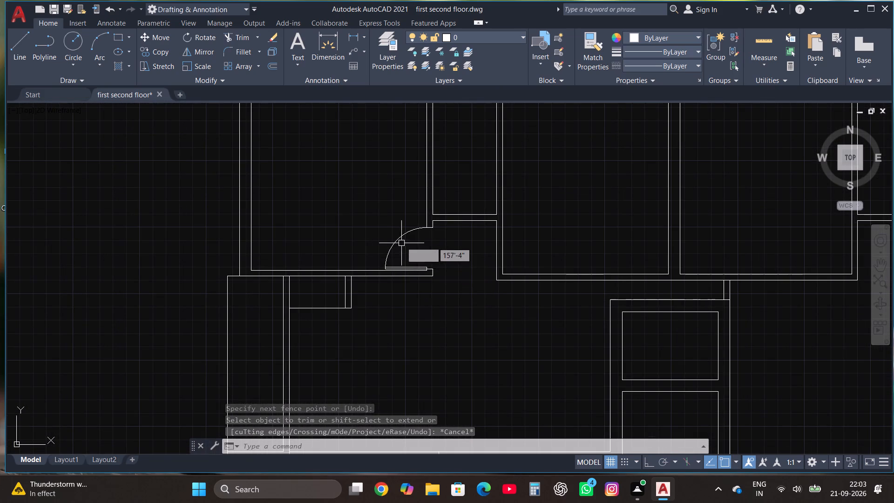
{"action": "left_click", "coordinate": [400, 239]}
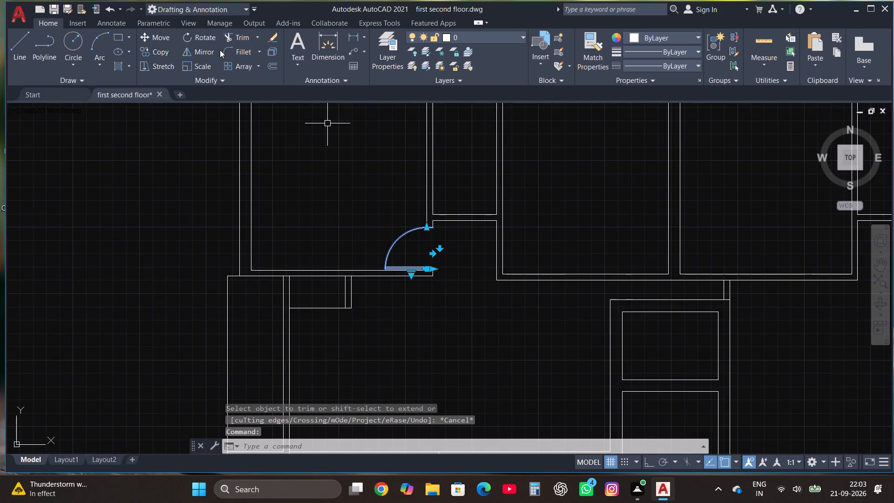
{"action": "left_click", "coordinate": [203, 55]}
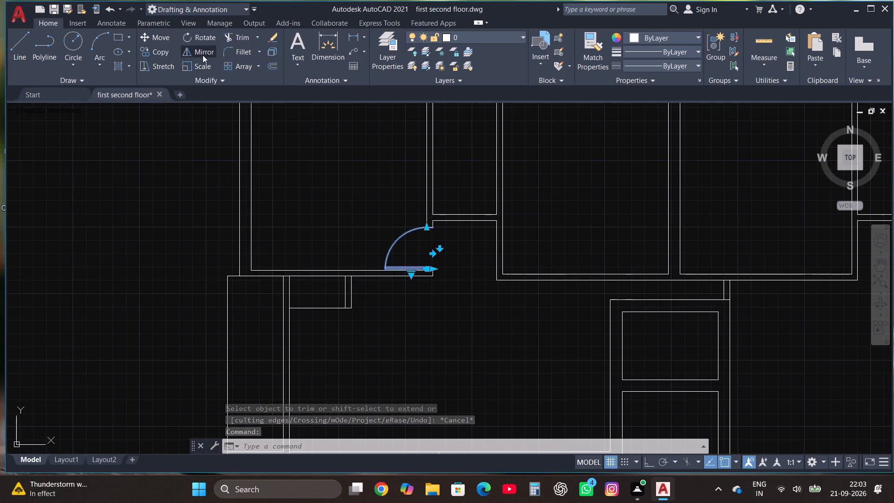
{"action": "left_click", "coordinate": [477, 253]}
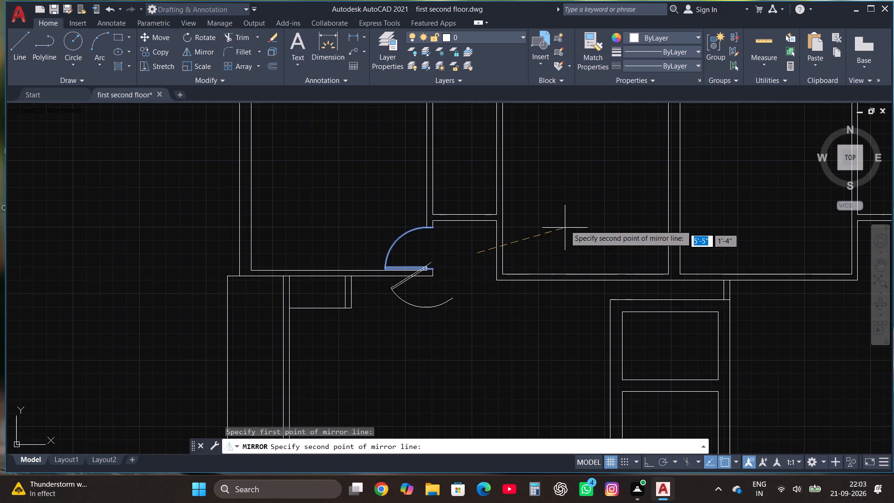
{"action": "key", "text": "F8"}
{"action": "left_click", "coordinate": [522, 188]}
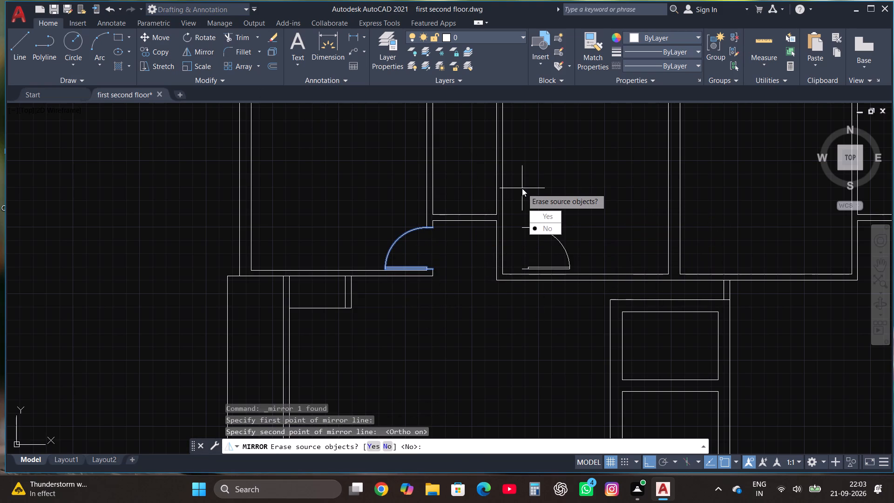
{"action": "left_click_drag", "start_coordinate": [549, 227], "coordinate": [522, 188]}
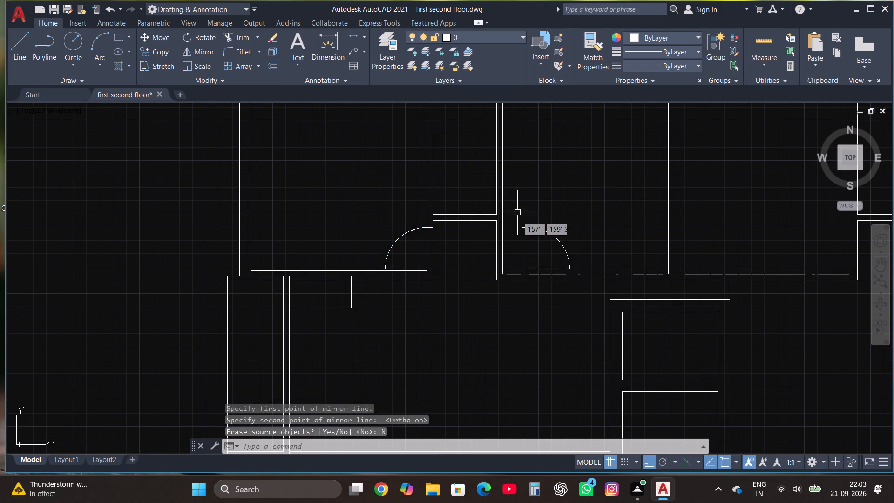
Move the mirrored door by its lower hinge-side endpoint onto the facing room's left wall, just above its bottom corner.
{"action": "left_click", "coordinate": [531, 227]}
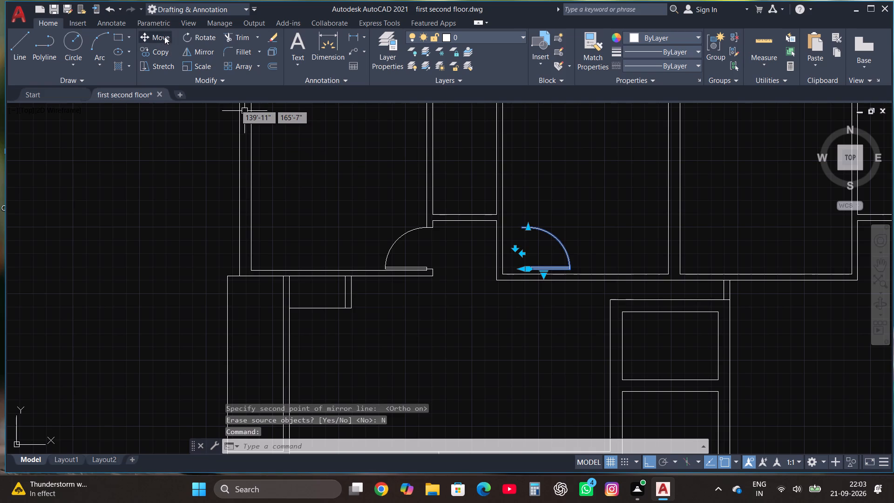
{"action": "left_click", "coordinate": [164, 36]}
{"action": "scroll", "coordinate": [527, 275], "scroll_direction": "up", "scroll_amount": 2}
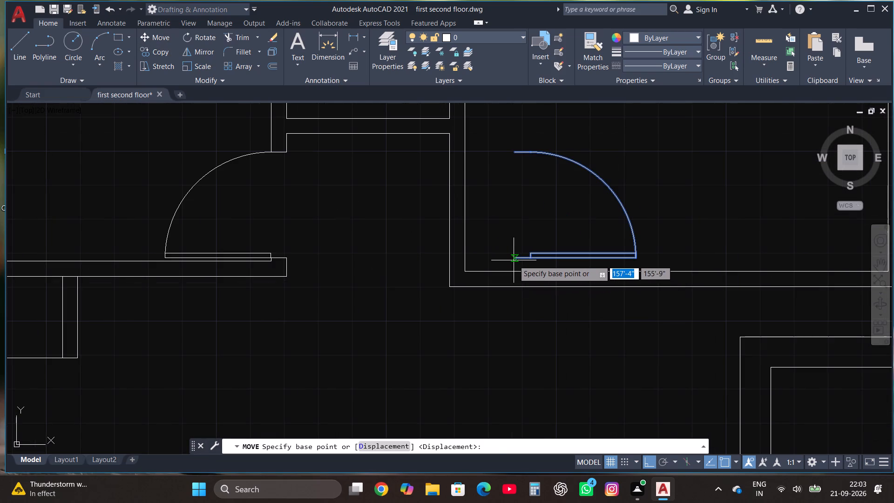
{"action": "left_click", "coordinate": [514, 260]}
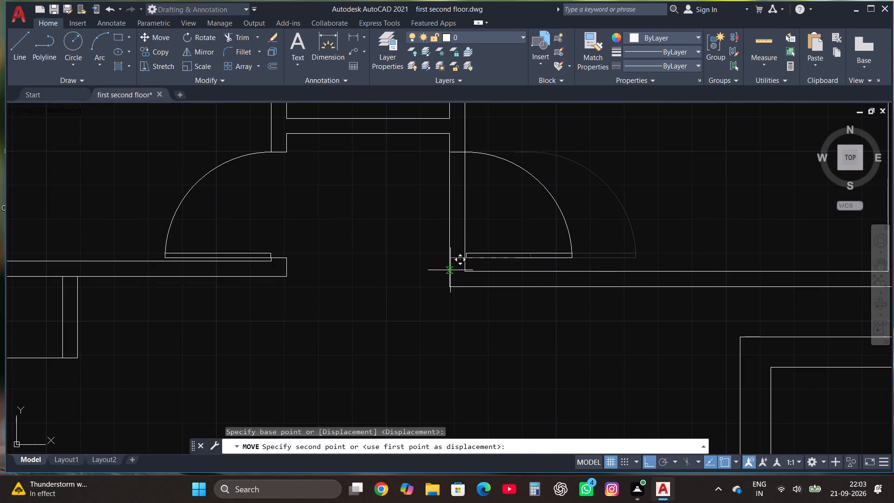
{"action": "key", "text": "F8"}
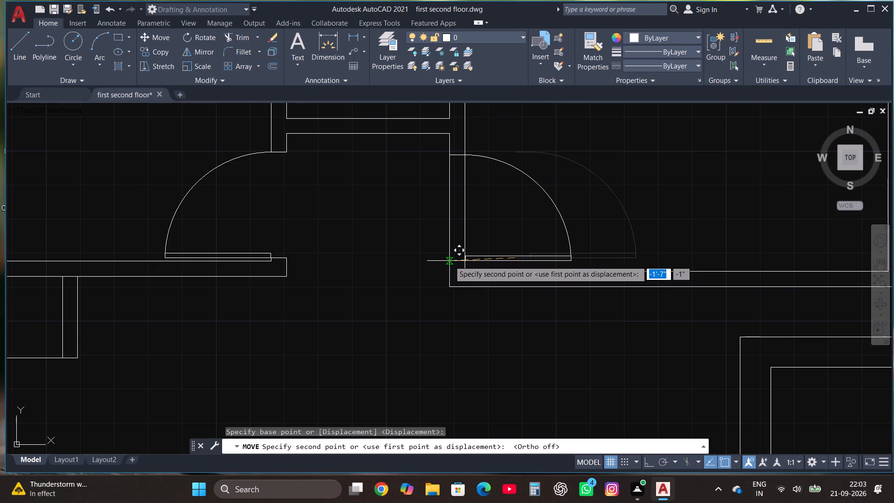
{"action": "left_click", "coordinate": [449, 261]}
Trim both wall lines across the mirrored door's opening in that room's left wall.
{"action": "scroll", "coordinate": [484, 319], "scroll_direction": "down", "scroll_amount": 2}
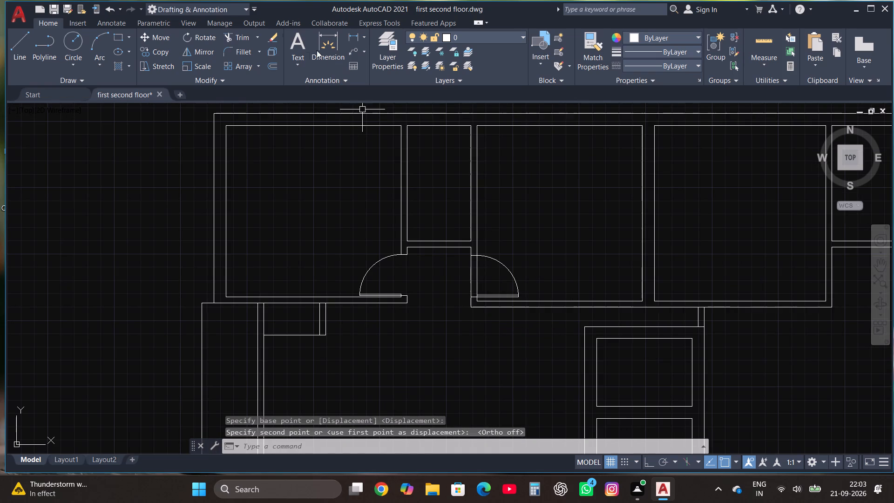
{"action": "left_click", "coordinate": [244, 36]}
{"action": "left_click", "coordinate": [486, 274]}
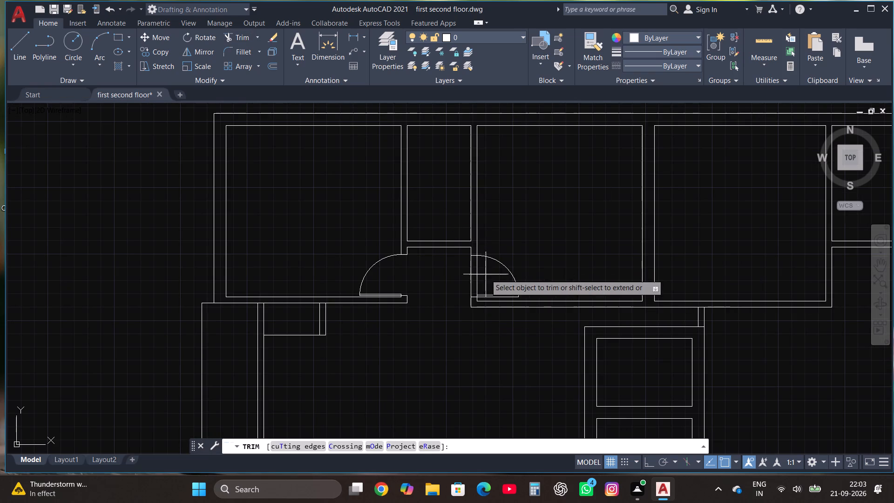
{"action": "left_click", "coordinate": [450, 275]}
{"action": "key", "text": "Escape"}
Move the upright door from beside the plan by its hinge endpoint onto the bottom wall of the small upper-left middle room, near its left end.
{"action": "scroll", "coordinate": [450, 275], "scroll_direction": "down", "scroll_amount": 1}
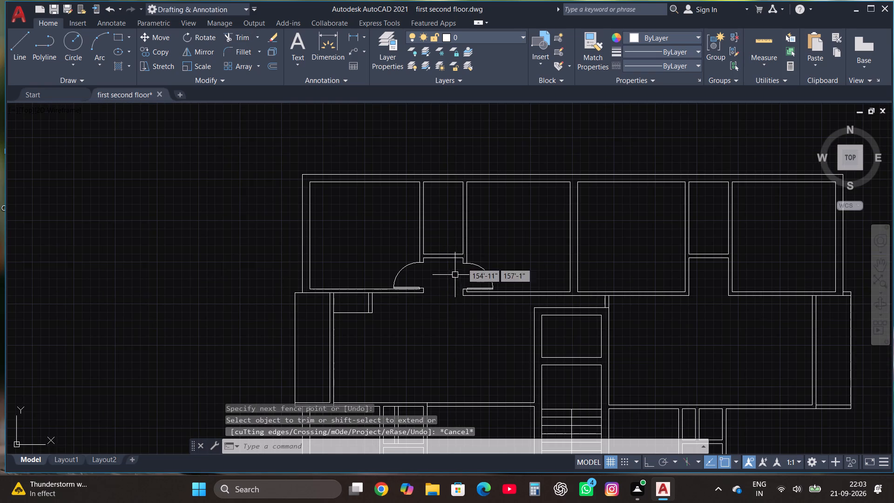
{"action": "scroll", "coordinate": [428, 241], "scroll_direction": "down", "scroll_amount": 1}
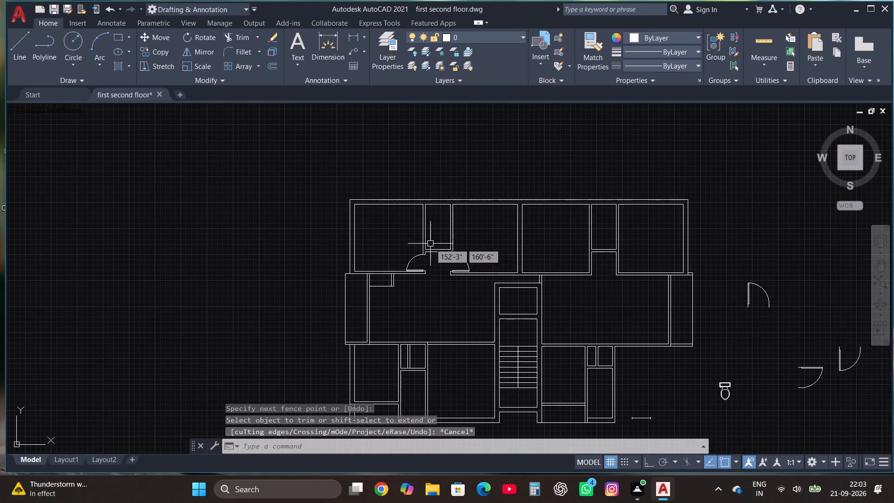
{"action": "left_click", "coordinate": [752, 298]}
{"action": "left_click", "coordinate": [745, 287]}
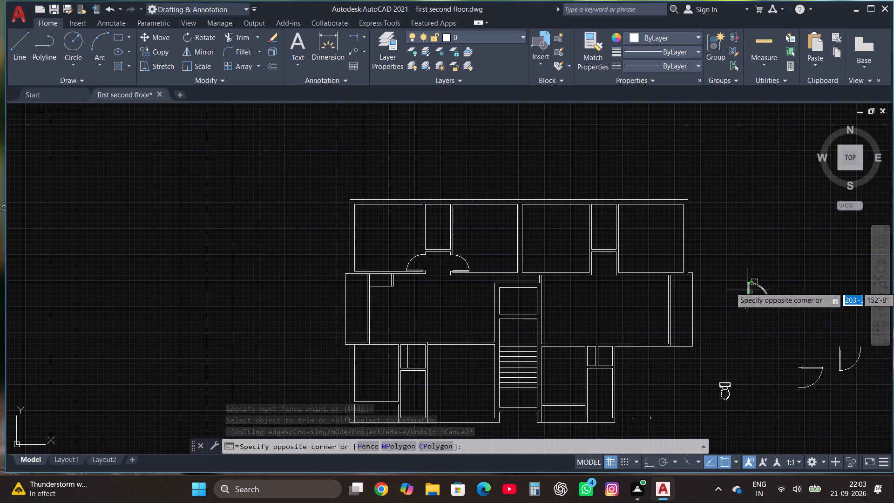
{"action": "left_click", "coordinate": [163, 41]}
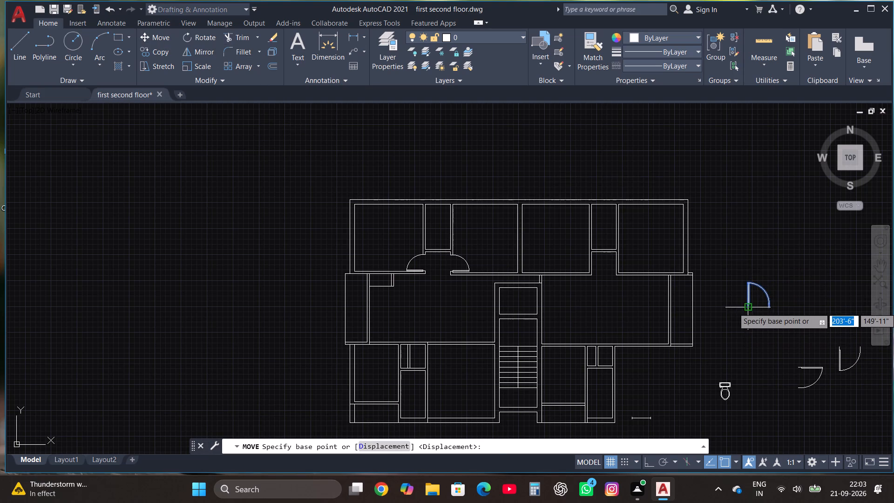
{"action": "left_click", "coordinate": [746, 308]}
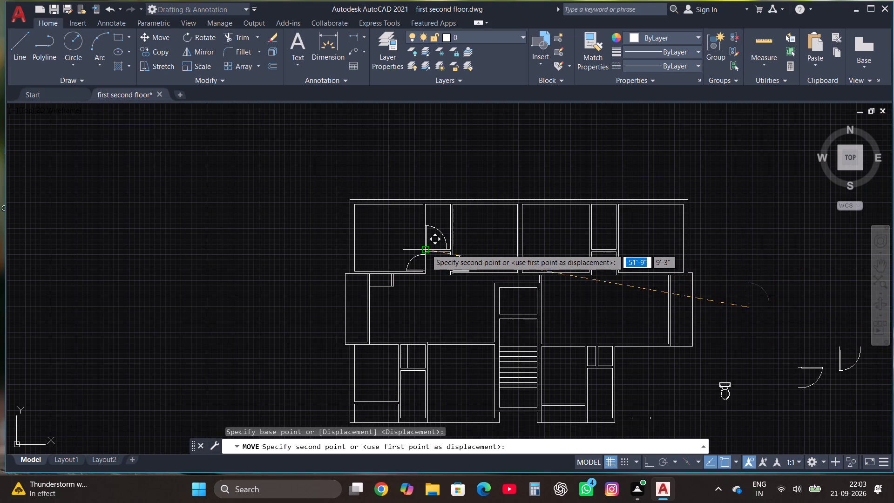
{"action": "scroll", "coordinate": [425, 241], "scroll_direction": "up", "scroll_amount": 5}
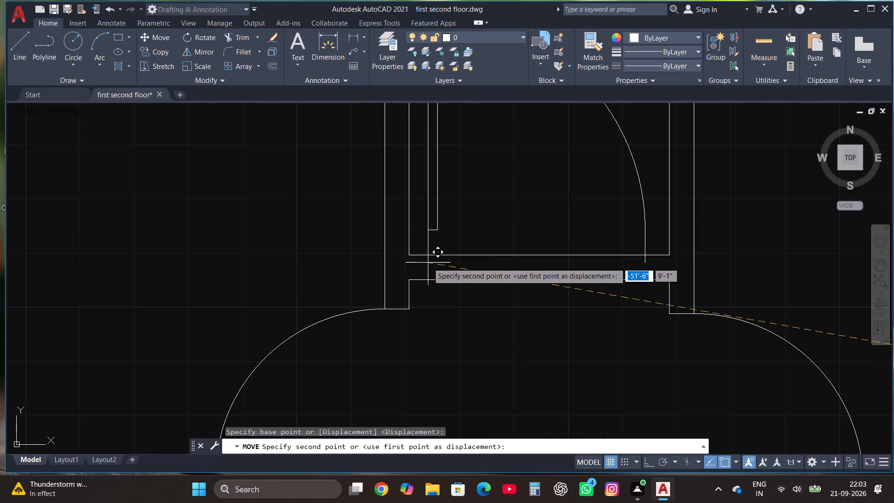
{"action": "left_click", "coordinate": [414, 282]}
Scale the small room's door down freehand about its hinge endpoint to roughly half the room's width.
{"action": "scroll", "coordinate": [445, 326], "scroll_direction": "down", "scroll_amount": 2}
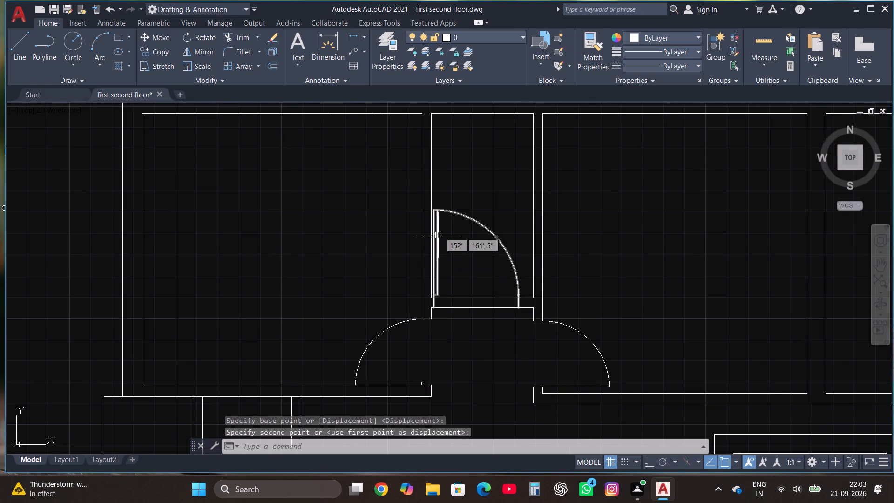
{"action": "left_click", "coordinate": [442, 222]}
{"action": "left_click", "coordinate": [439, 207]}
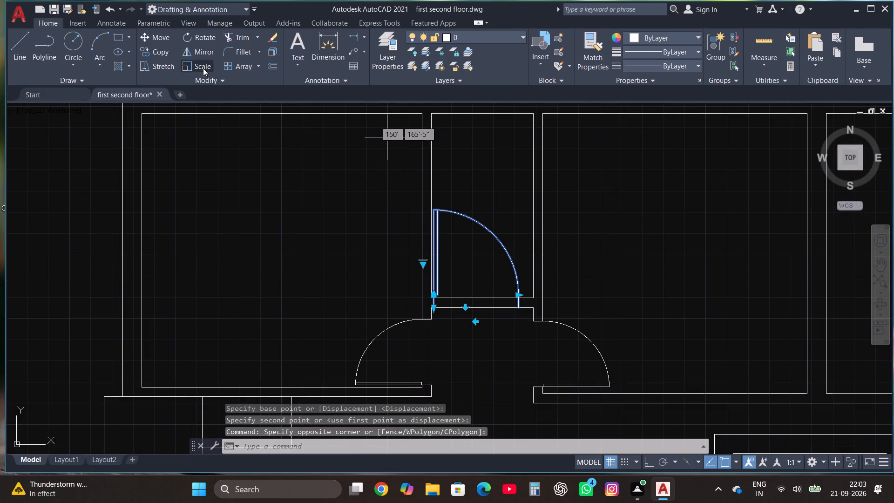
{"action": "left_click", "coordinate": [203, 68]}
{"action": "scroll", "coordinate": [460, 264], "scroll_direction": "up", "scroll_amount": 2}
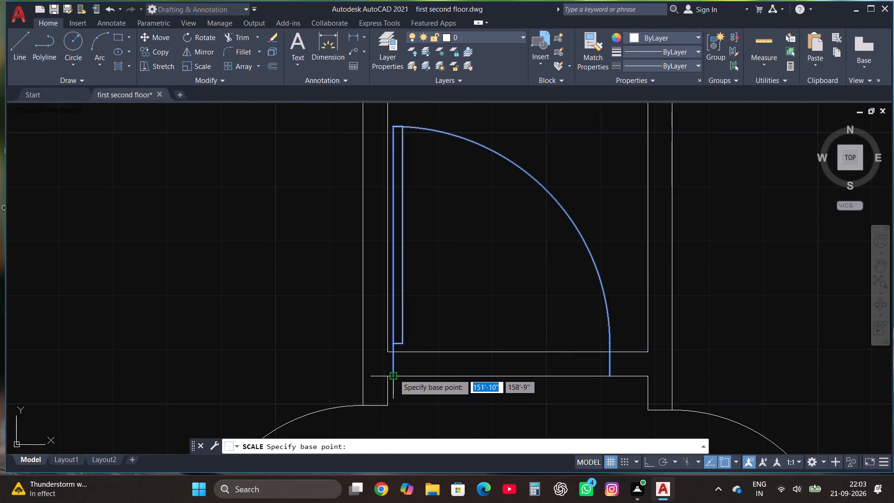
{"action": "left_click", "coordinate": [394, 374]}
{"action": "scroll", "coordinate": [453, 333], "scroll_direction": "down", "scroll_amount": 1}
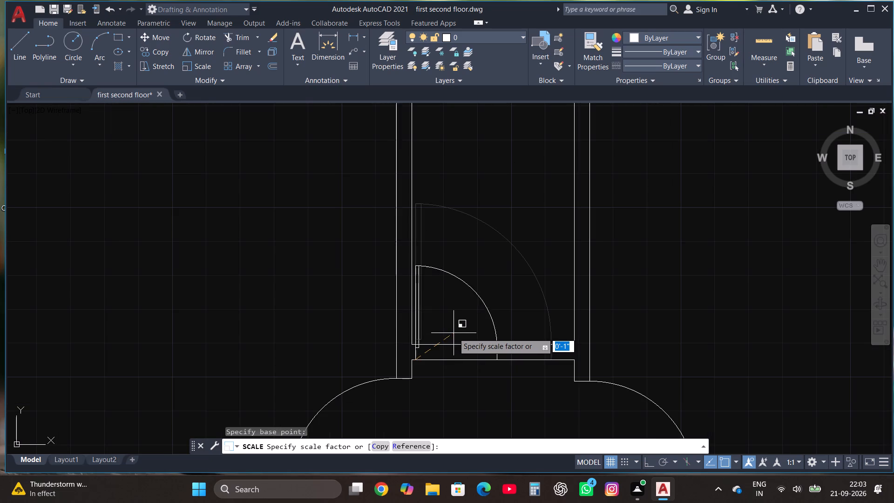
{"action": "left_click", "coordinate": [456, 331]}
Trim both lines of the small room's bottom wall across the door opening.
{"action": "scroll", "coordinate": [457, 328], "scroll_direction": "down", "scroll_amount": 2}
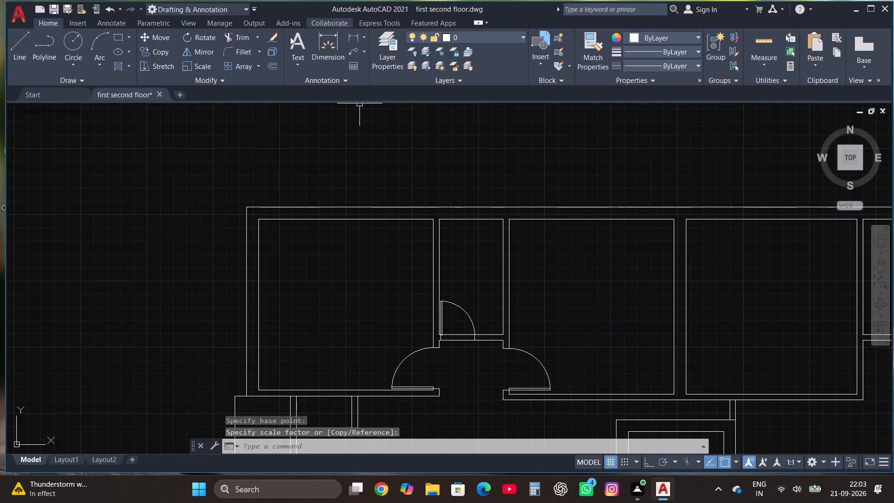
{"action": "left_click", "coordinate": [241, 36]}
{"action": "left_click", "coordinate": [455, 348]}
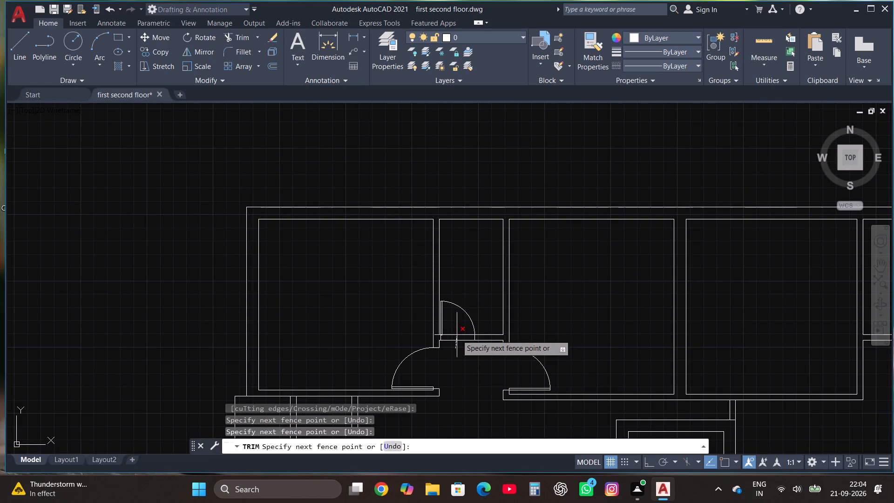
{"action": "left_click", "coordinate": [457, 333]}
{"action": "key", "text": "Escape"}
Mirror the door with the horizontal leaf beside the plan across a horizontal line above it, keeping the source door.
{"action": "scroll", "coordinate": [457, 332], "scroll_direction": "down", "scroll_amount": 2}
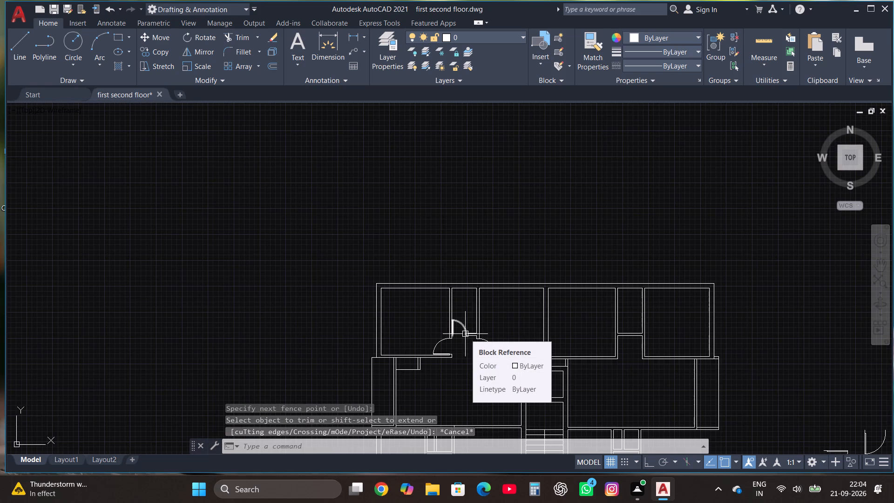
{"action": "scroll", "coordinate": [468, 334], "scroll_direction": "down", "scroll_amount": 2}
{"action": "scroll", "coordinate": [626, 396], "scroll_direction": "up", "scroll_amount": 2}
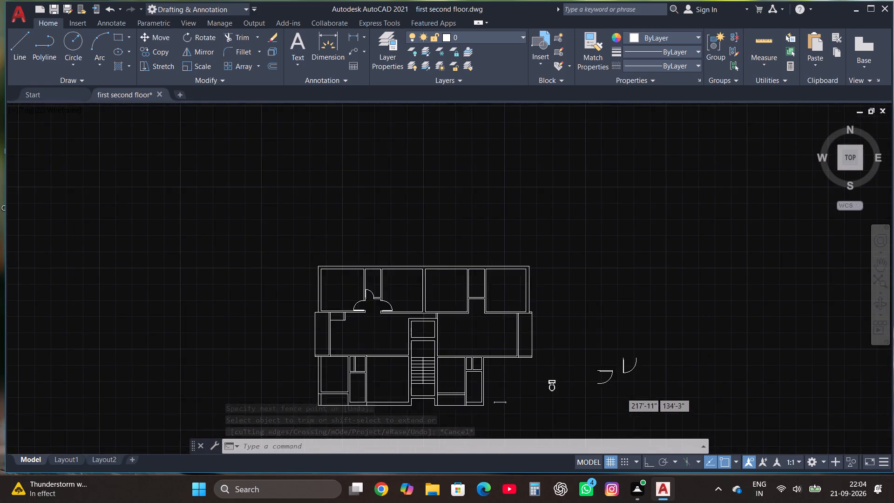
{"action": "left_click", "coordinate": [616, 380]}
{"action": "left_click", "coordinate": [600, 358]}
{"action": "scroll", "coordinate": [607, 383], "scroll_direction": "up", "scroll_amount": 2}
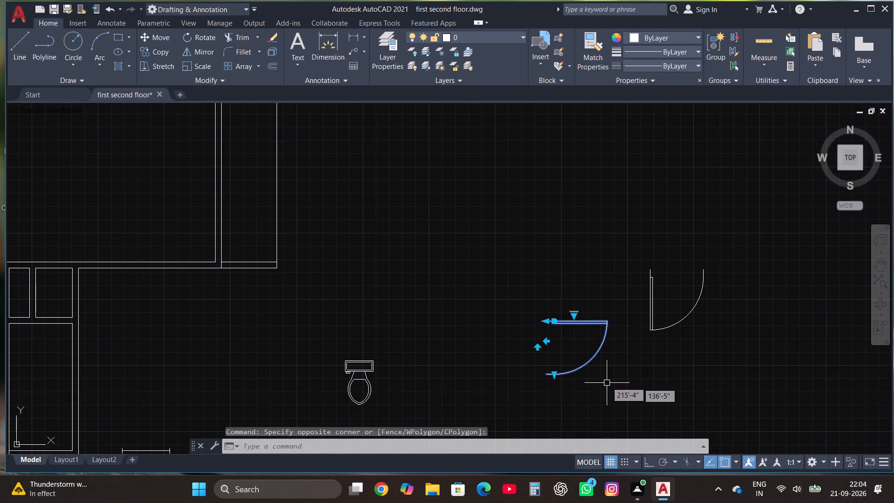
{"action": "left_click", "coordinate": [203, 54]}
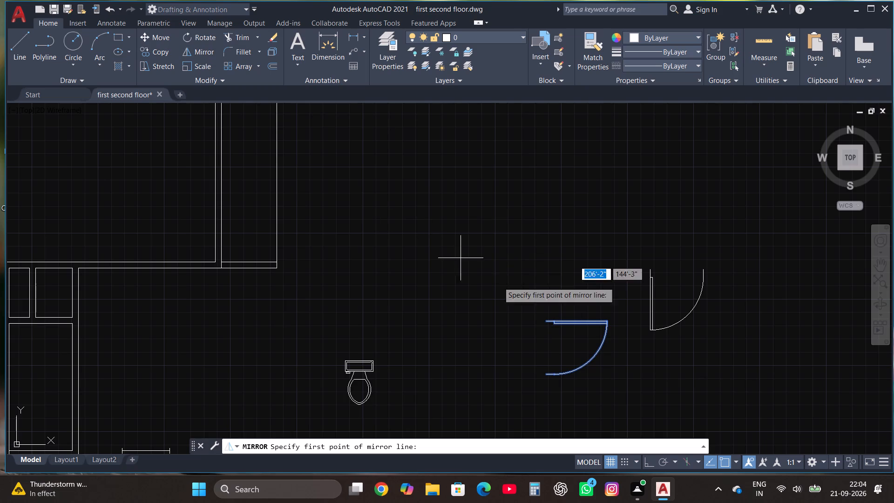
{"action": "left_click", "coordinate": [566, 297]}
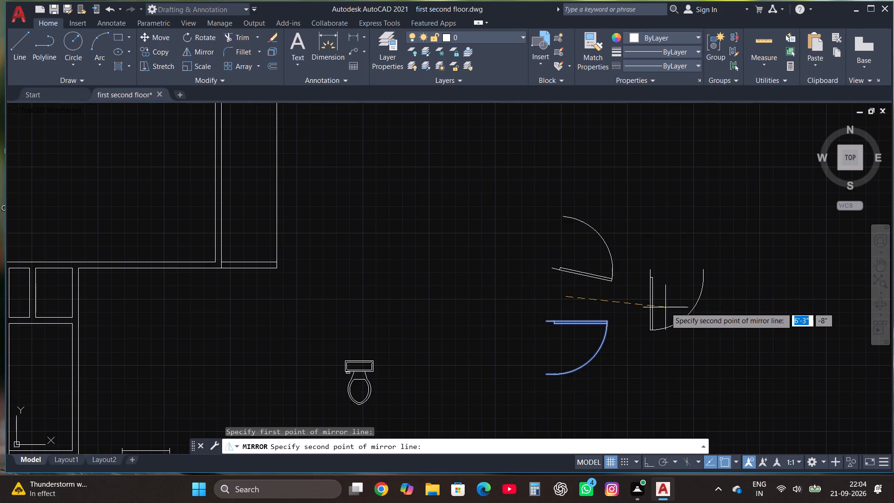
{"action": "key", "text": "F8"}
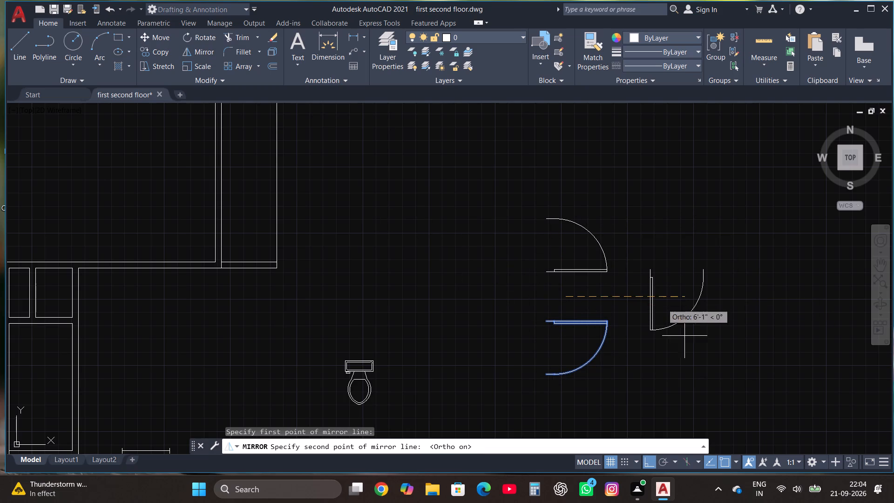
{"action": "left_click", "coordinate": [670, 269]}
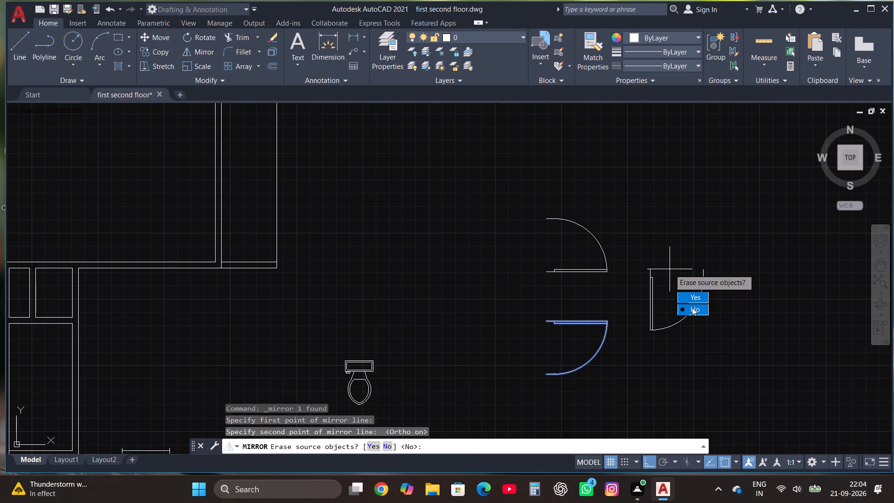
{"action": "left_click_drag", "start_coordinate": [692, 307], "coordinate": [670, 269]}
Move the lower horizontal-leaf door straight up by its arc endpoint onto the upper door's arc endpoint, forming a double door.
{"action": "left_click", "coordinate": [588, 329]}
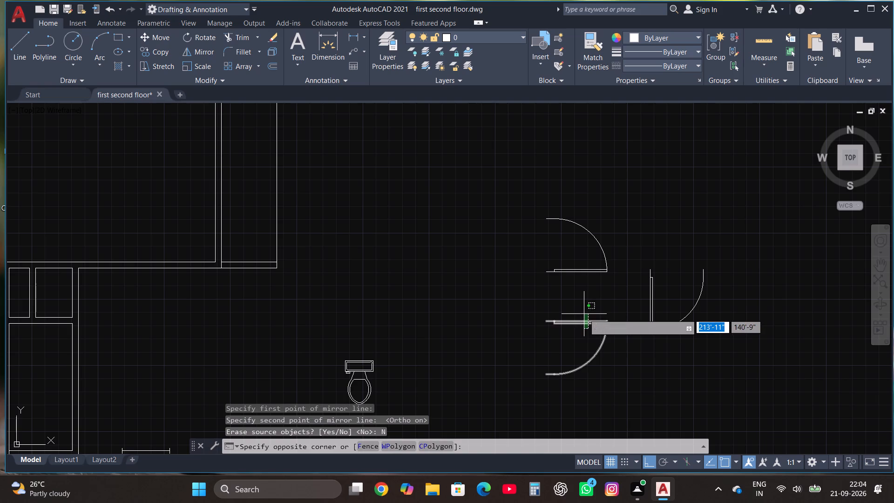
{"action": "left_click", "coordinate": [583, 313]}
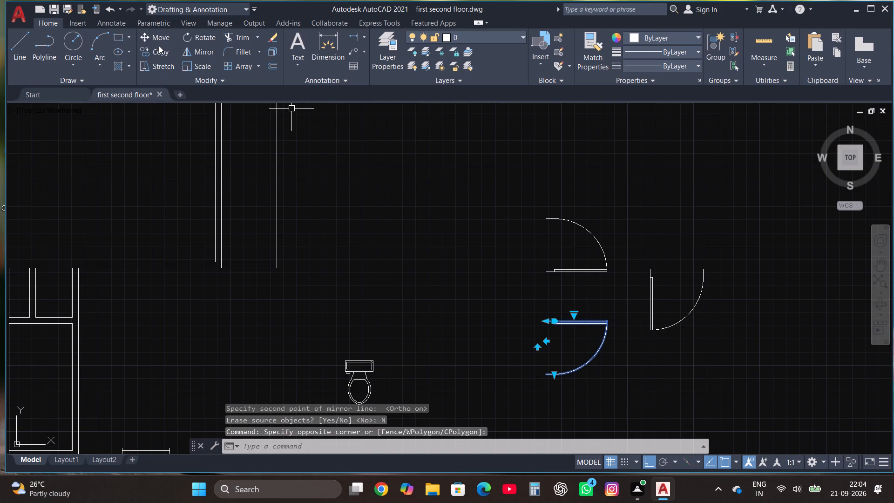
{"action": "left_click", "coordinate": [157, 39]}
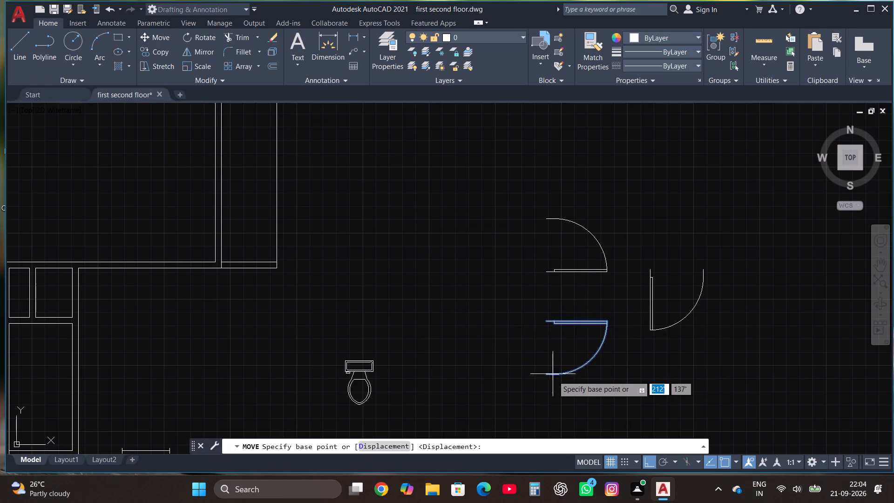
{"action": "left_click", "coordinate": [545, 373]}
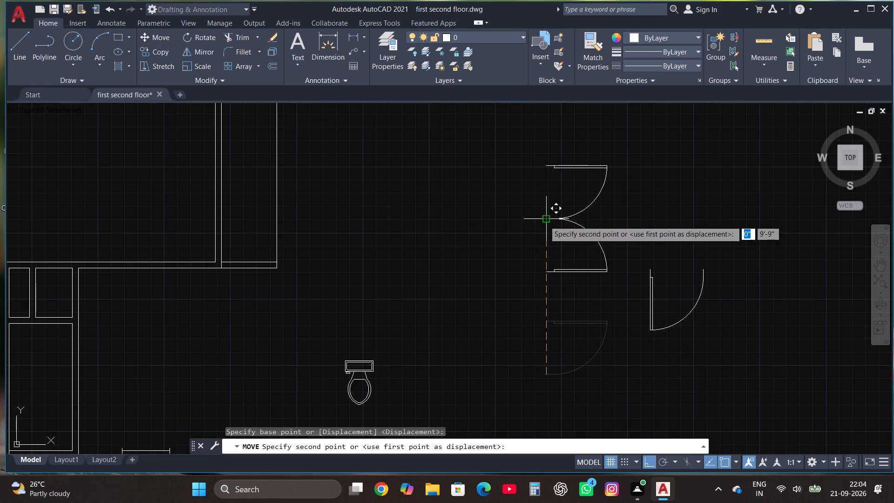
{"action": "left_click", "coordinate": [545, 221]}
Scale the double door down freehand about its lower hinge endpoint to roughly half its size.
{"action": "left_click_drag", "start_coordinate": [625, 291], "coordinate": [621, 285]}
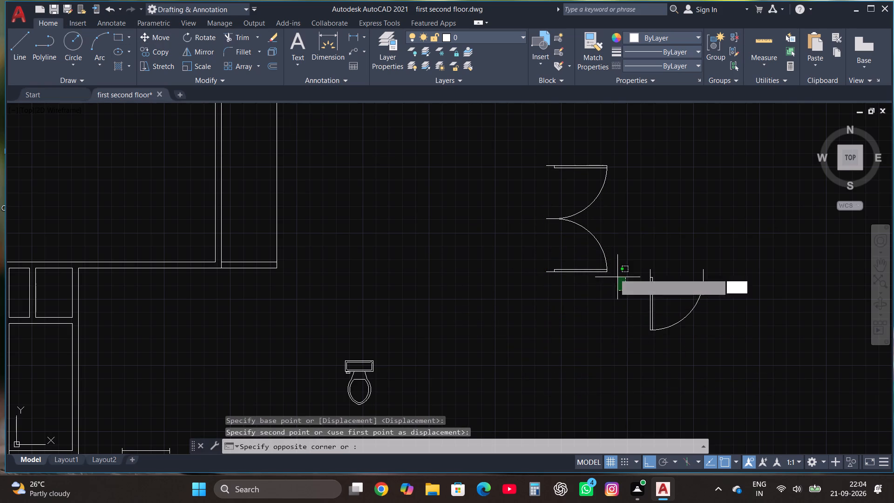
{"action": "left_click", "coordinate": [541, 163]}
{"action": "left_click", "coordinate": [198, 65]}
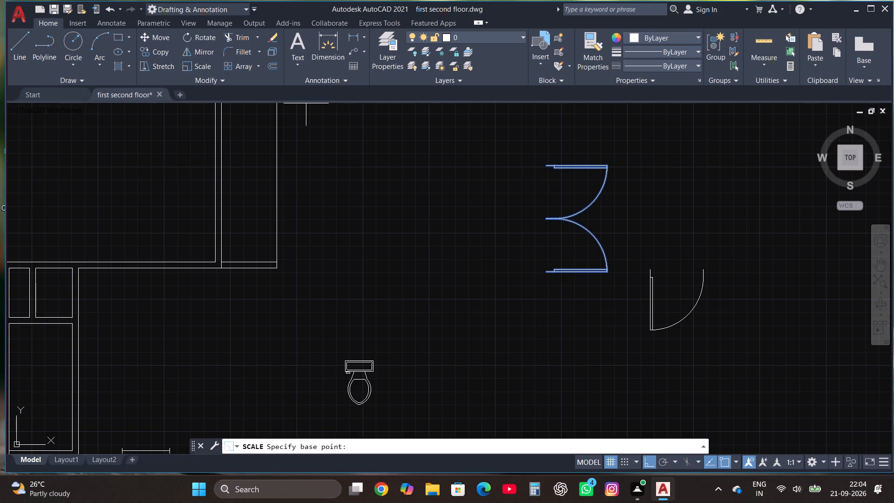
{"action": "left_click", "coordinate": [547, 272]}
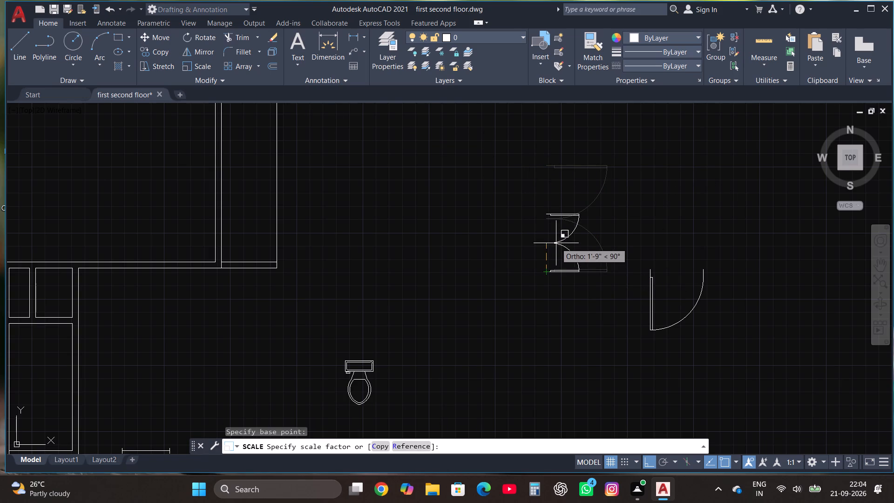
{"action": "left_click", "coordinate": [556, 246]}
Rotate the double door half a turn about a point below it so its leaves point left.
{"action": "left_click", "coordinate": [524, 303]}
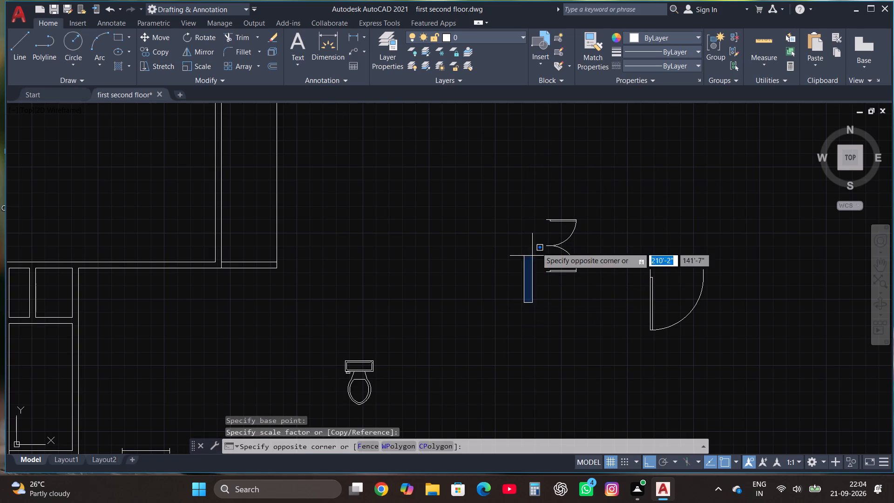
{"action": "left_click", "coordinate": [577, 200]}
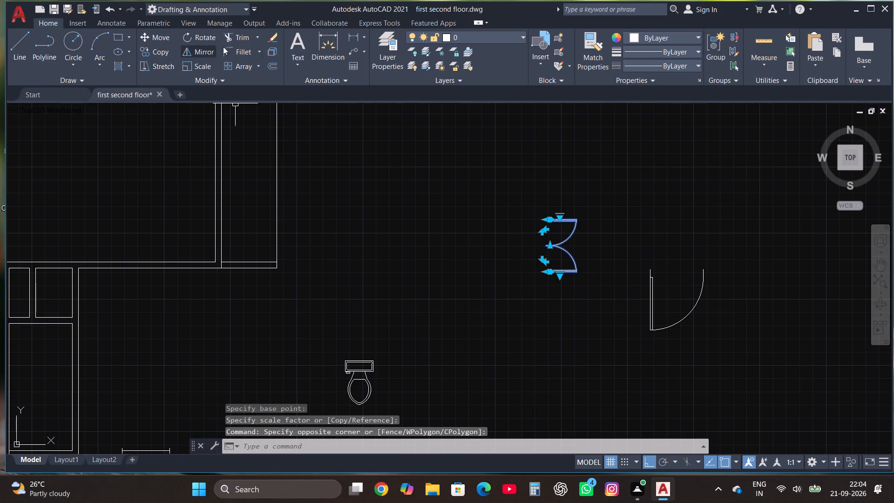
{"action": "left_click", "coordinate": [206, 37]}
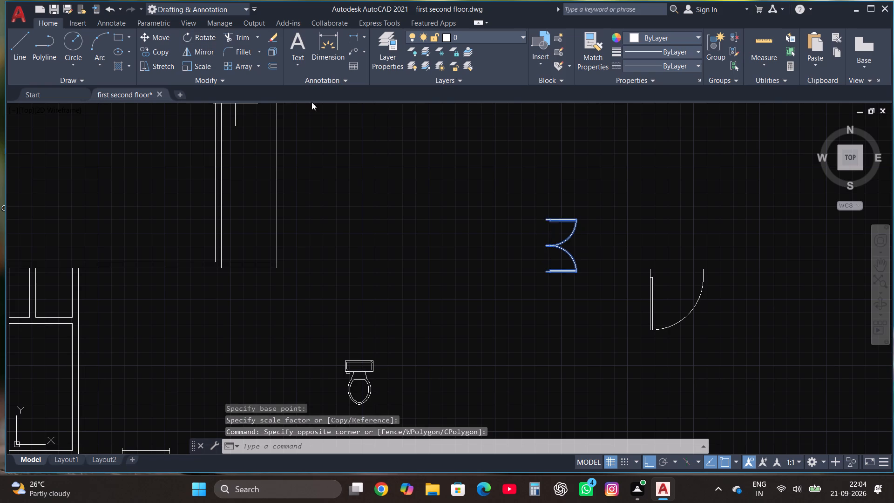
{"action": "left_click", "coordinate": [560, 317]}
{"action": "left_click", "coordinate": [472, 266]}
Move the double door by its lower hinge endpoint onto the inner wall line between the left balcony and the large left room.
{"action": "scroll", "coordinate": [477, 275], "scroll_direction": "down", "scroll_amount": 1}
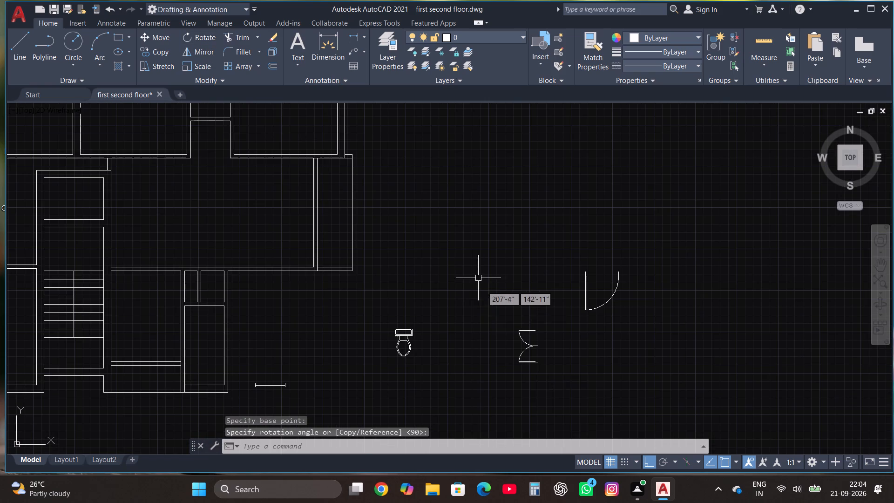
{"action": "left_click", "coordinate": [523, 384]}
{"action": "left_click", "coordinate": [523, 313]}
{"action": "left_click_drag", "start_coordinate": [526, 411], "coordinate": [526, 413]}
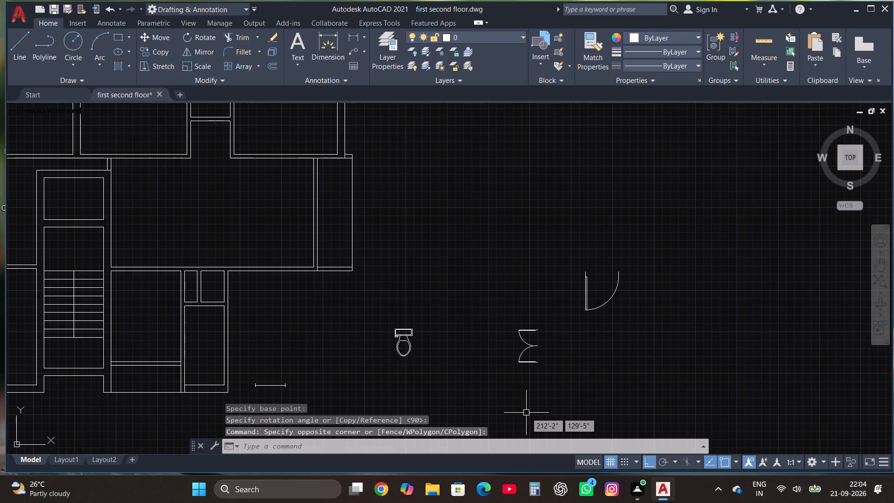
{"action": "left_click_drag", "start_coordinate": [526, 413], "coordinate": [524, 397]}
{"action": "left_click", "coordinate": [505, 297]}
{"action": "left_click", "coordinate": [161, 37]}
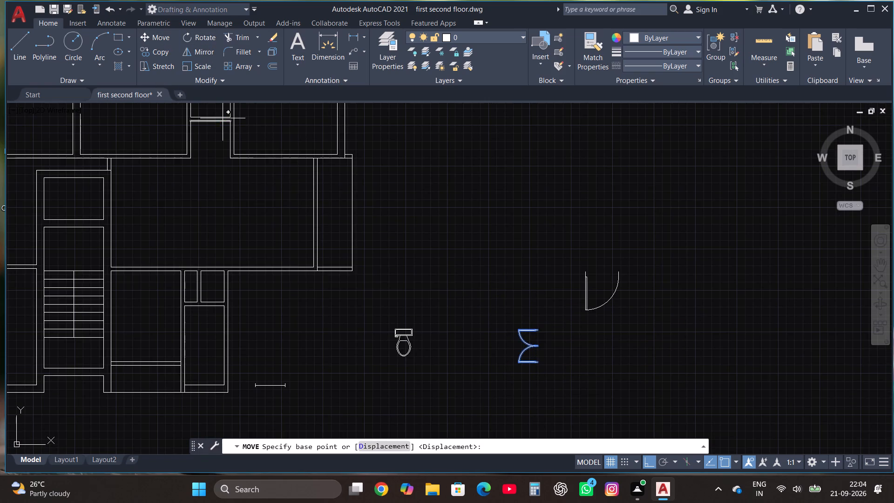
{"action": "scroll", "coordinate": [530, 374], "scroll_direction": "up", "scroll_amount": 2}
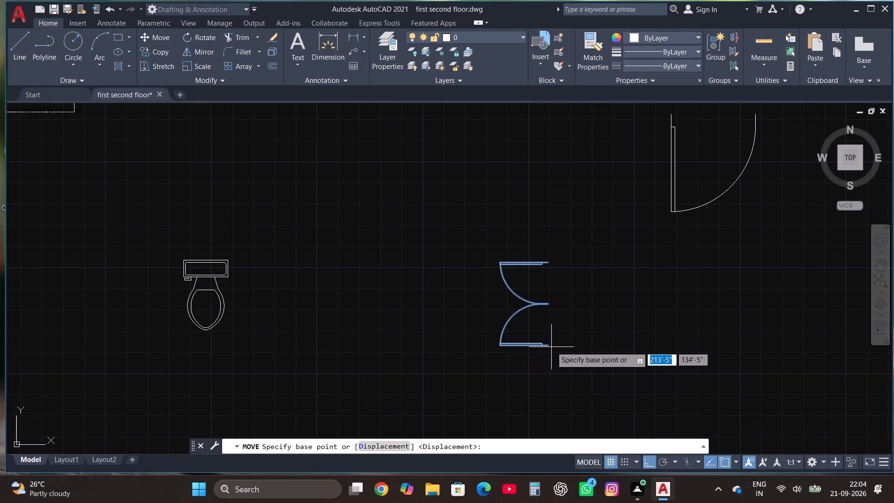
{"action": "left_click", "coordinate": [550, 349]}
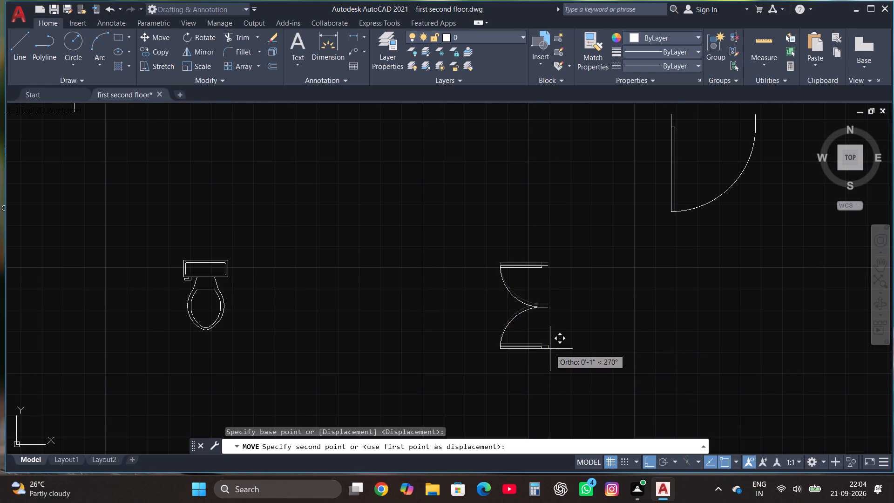
{"action": "scroll", "coordinate": [549, 340], "scroll_direction": "down", "scroll_amount": 3}
{"action": "key", "text": "F8"}
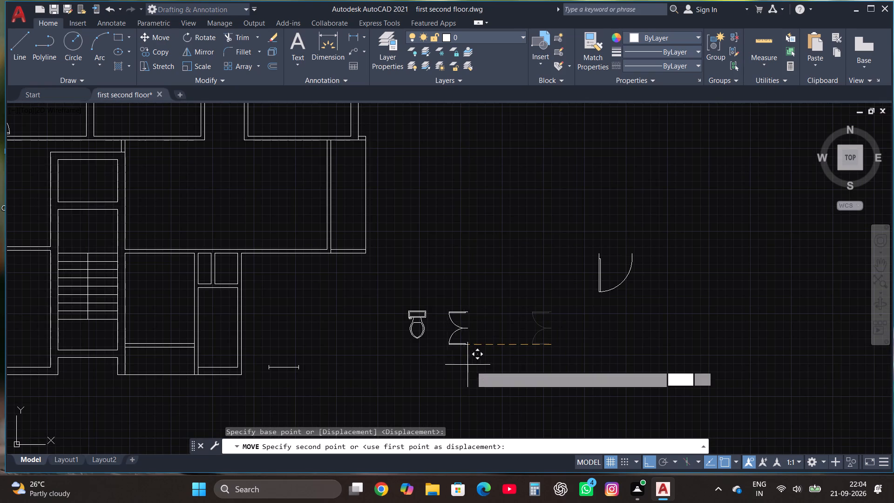
{"action": "scroll", "coordinate": [589, 354], "scroll_direction": "down", "scroll_amount": 2}
{"action": "scroll", "coordinate": [303, 289], "scroll_direction": "up", "scroll_amount": 3}
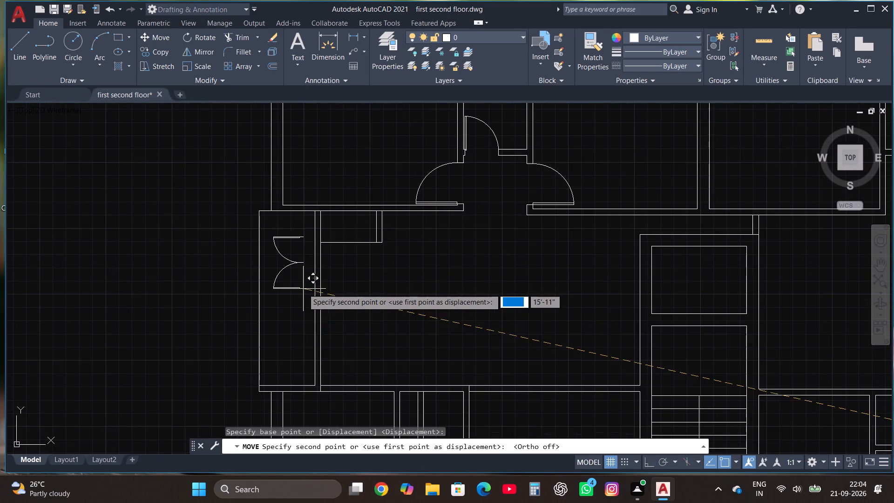
{"action": "scroll", "coordinate": [314, 328], "scroll_direction": "up", "scroll_amount": 2}
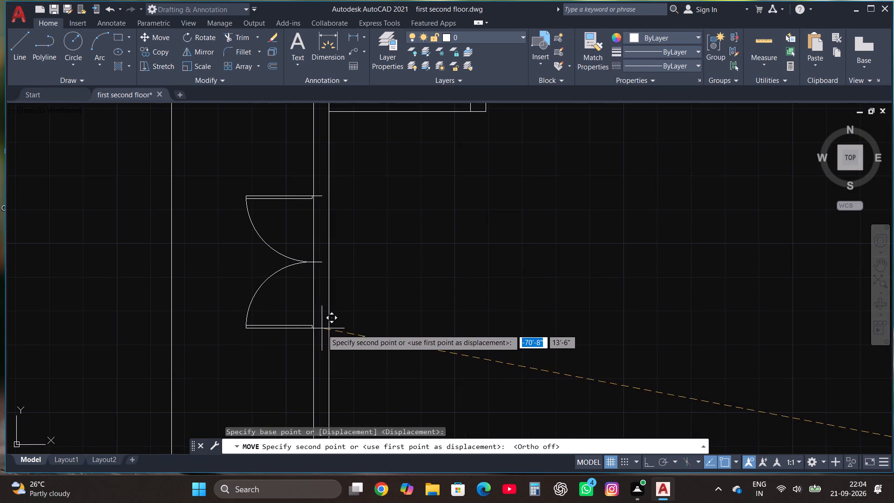
{"action": "left_click", "coordinate": [330, 334]}
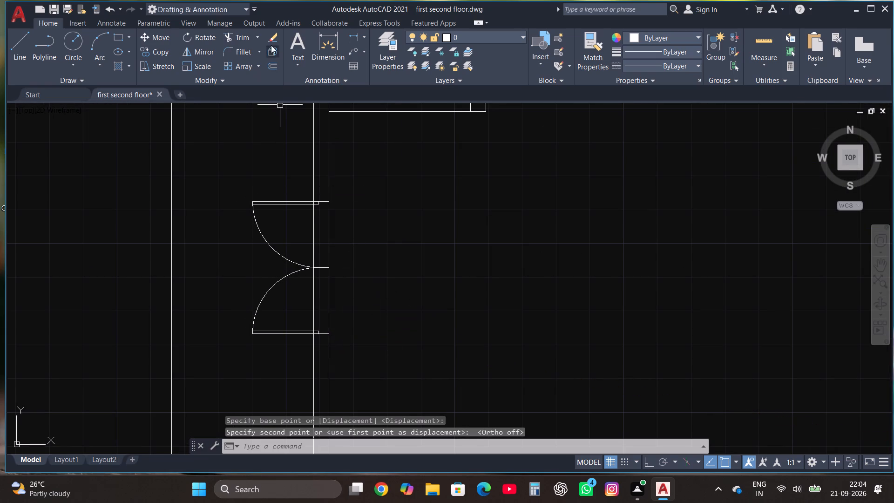
Trim both lines of the balcony wall across the two leaves of the double-door opening.
{"action": "left_click", "coordinate": [242, 40]}
{"action": "left_click", "coordinate": [311, 231]}
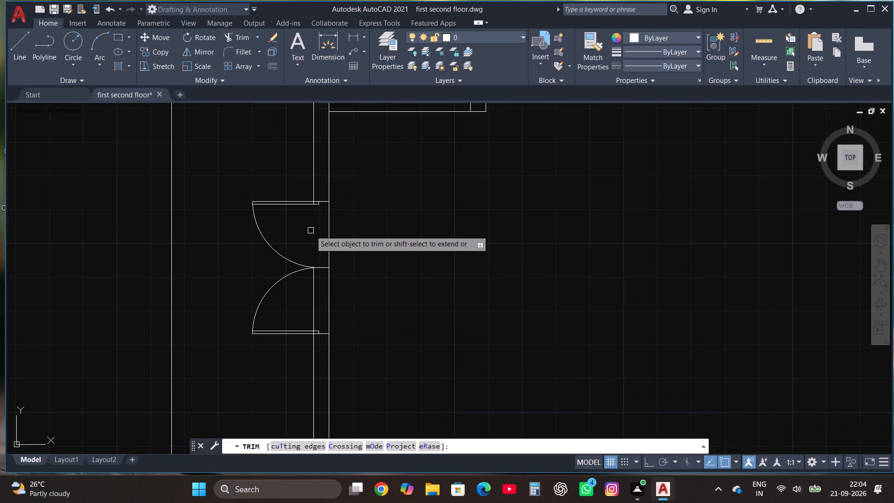
{"action": "left_click", "coordinate": [332, 234]}
{"action": "left_click", "coordinate": [324, 231]}
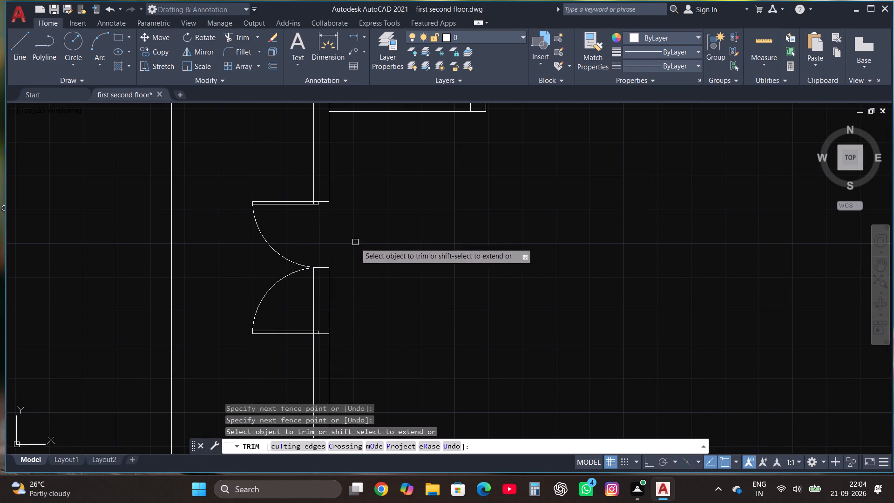
{"action": "left_click", "coordinate": [305, 291]}
{"action": "left_click", "coordinate": [373, 298]}
{"action": "scroll", "coordinate": [375, 294], "scroll_direction": "down", "scroll_amount": 2}
{"action": "key", "text": "Escape"}
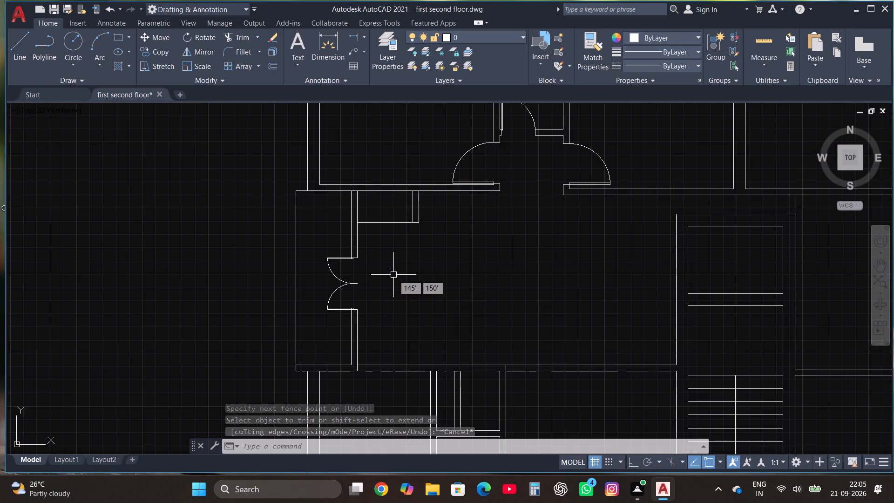
Move the upright single door from beside the plan by its hinge endpoint onto the top wall of the room left of the stairs, near its left corner.
{"action": "scroll", "coordinate": [393, 275], "scroll_direction": "down", "scroll_amount": 2}
{"action": "scroll", "coordinate": [447, 300], "scroll_direction": "down", "scroll_amount": 1}
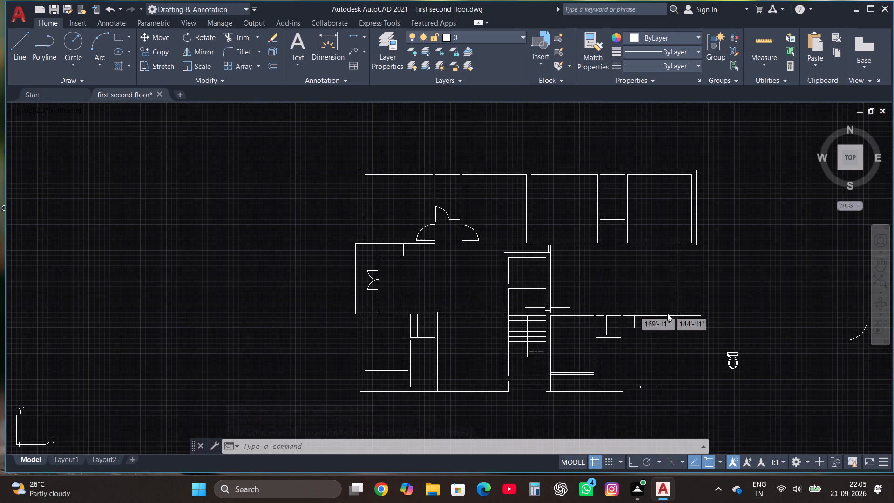
{"action": "left_click", "coordinate": [847, 326]}
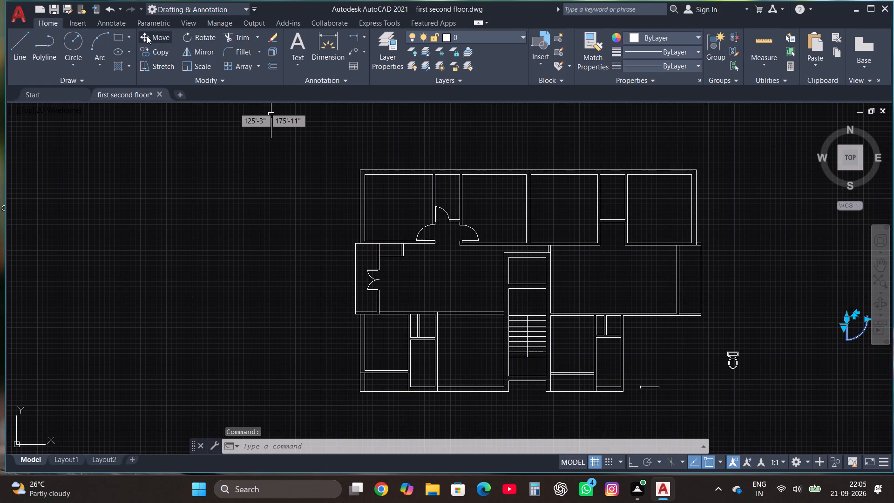
{"action": "left_click", "coordinate": [147, 36]}
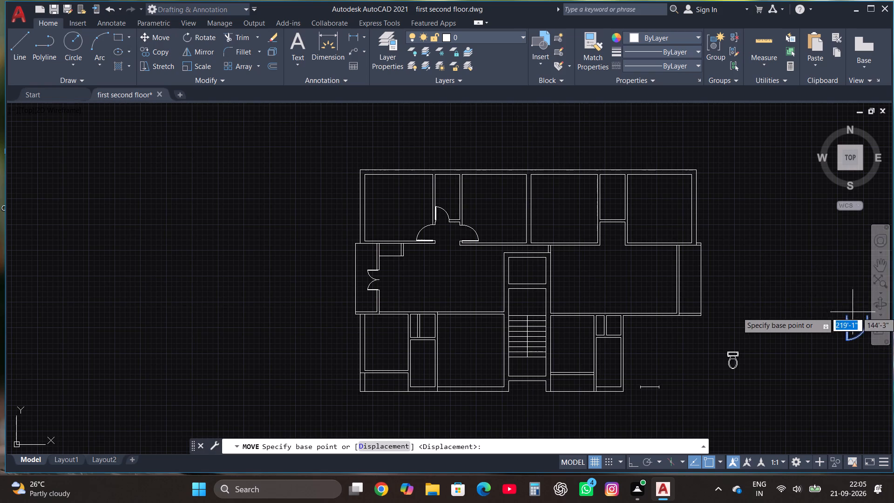
{"action": "left_click", "coordinate": [847, 316]}
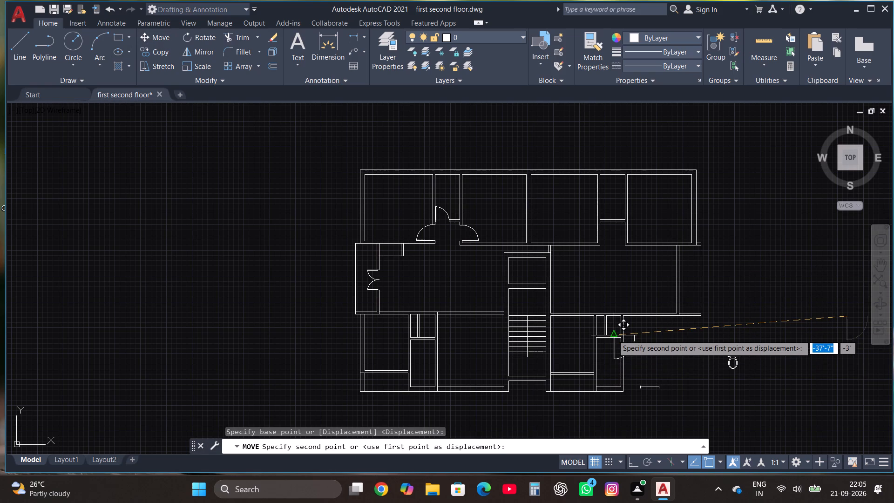
{"action": "scroll", "coordinate": [434, 311], "scroll_direction": "up", "scroll_amount": 2}
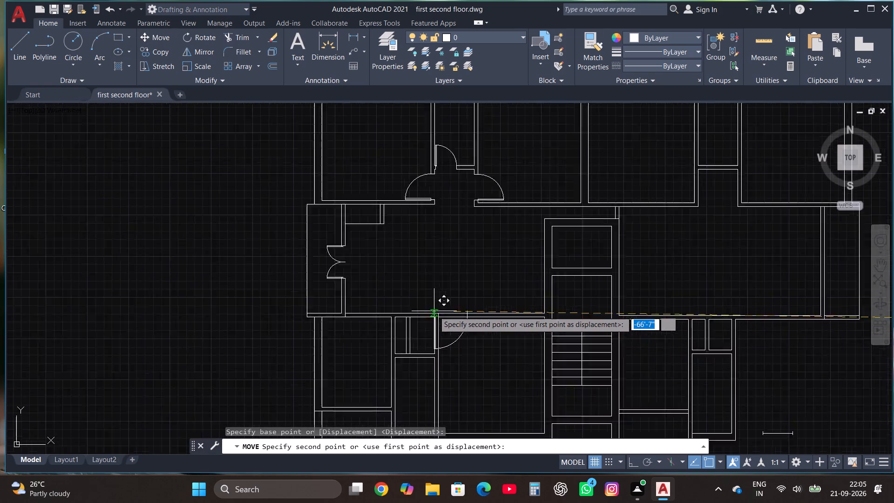
{"action": "scroll", "coordinate": [434, 311], "scroll_direction": "up", "scroll_amount": 3}
{"action": "left_click", "coordinate": [440, 306]}
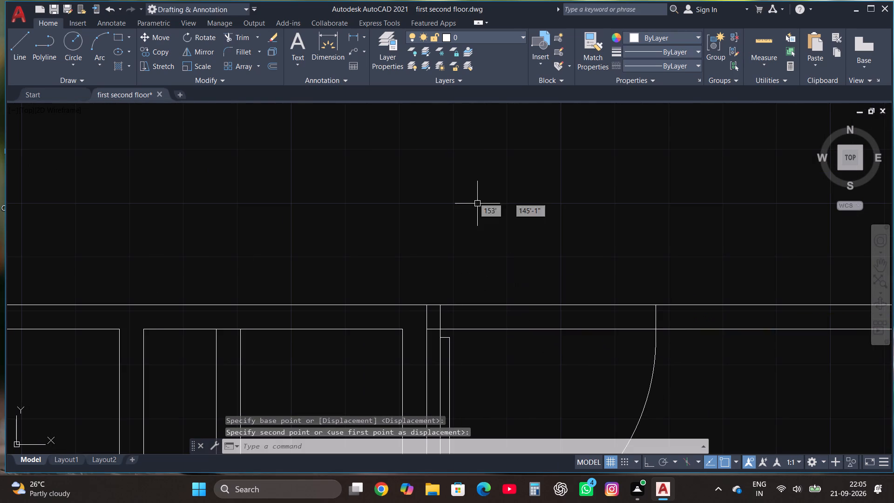
Trim both lines of that room's top wall across the single-door opening.
{"action": "left_click", "coordinate": [241, 36]}
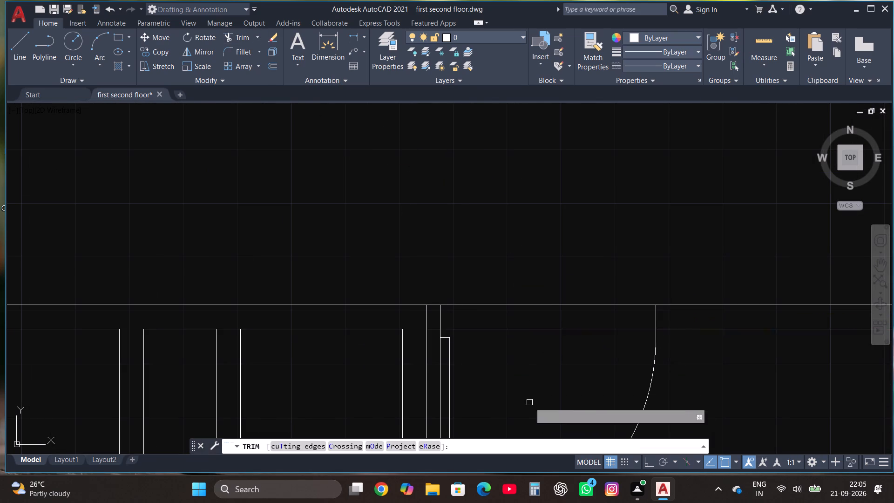
{"action": "left_click_drag", "start_coordinate": [529, 401], "coordinate": [531, 390]}
{"action": "left_click", "coordinate": [529, 257]}
{"action": "key", "text": "Escape"}
Mirror the single door of the room left of the stairs across a vertical line inside that room, keeping the original.
{"action": "scroll", "coordinate": [529, 258], "scroll_direction": "down", "scroll_amount": 3}
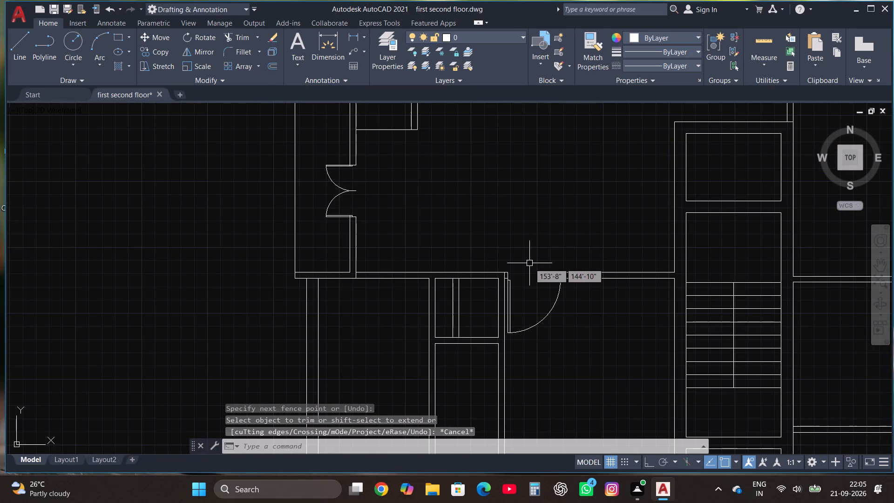
{"action": "scroll", "coordinate": [537, 251], "scroll_direction": "down", "scroll_amount": 1}
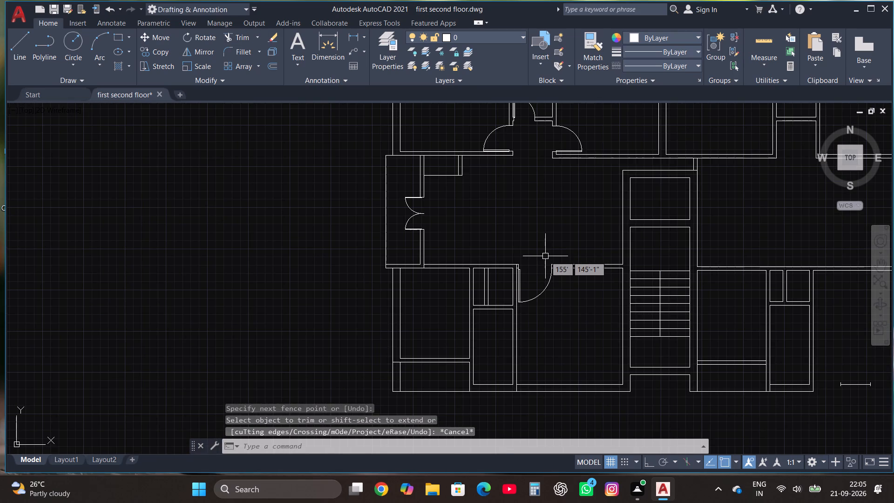
{"action": "left_click", "coordinate": [535, 297]}
{"action": "left_click", "coordinate": [211, 55]}
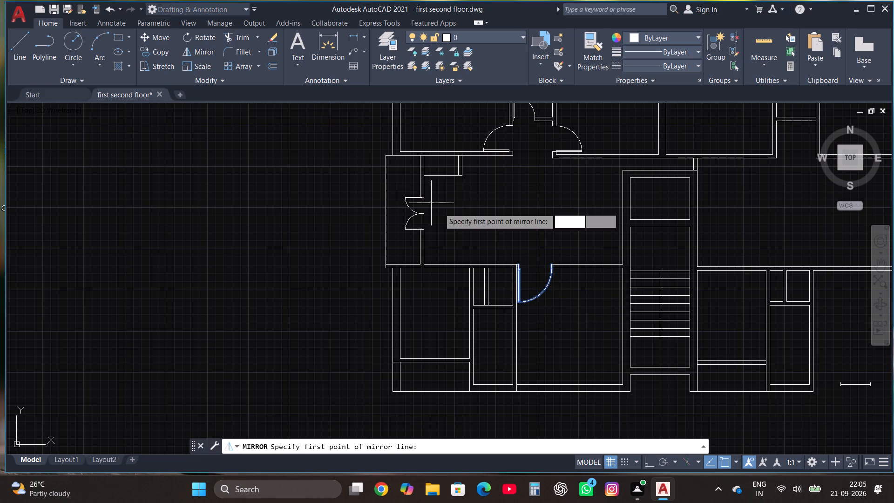
{"action": "left_click", "coordinate": [563, 286]}
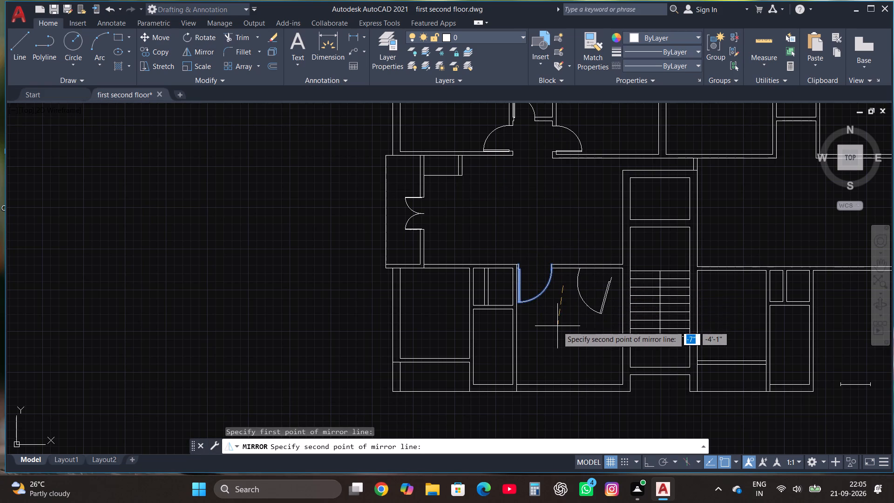
{"action": "key", "text": "F8"}
{"action": "left_click", "coordinate": [565, 328]}
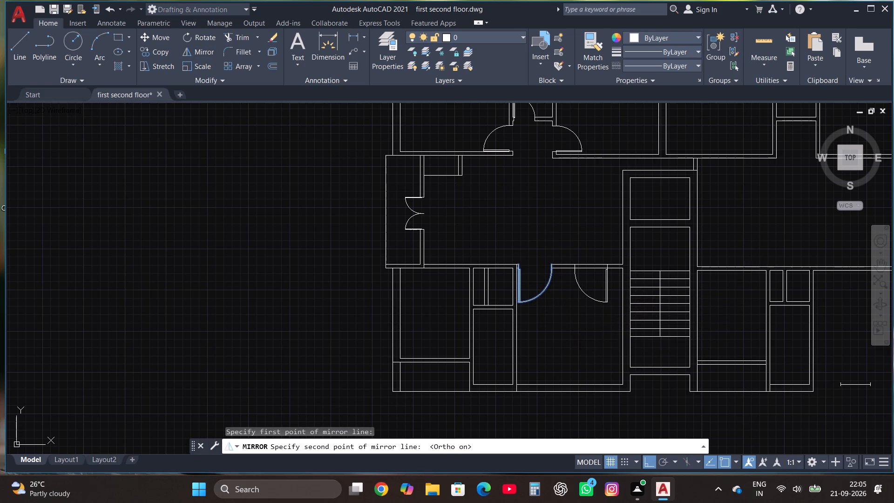
{"action": "left_click", "coordinate": [579, 336]}
{"action": "left_click_drag", "start_coordinate": [605, 375], "coordinate": [579, 336]}
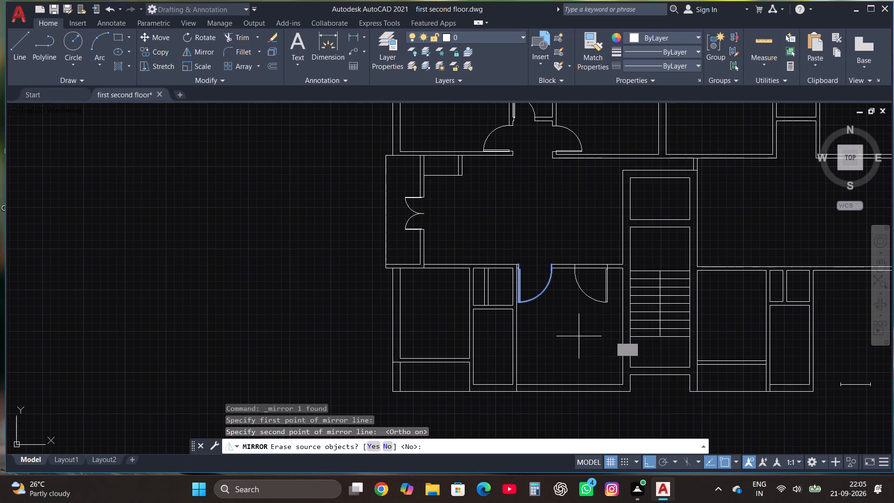
Move the mirrored door by its hinge endpoint onto the bottom wall of the lower-left room, near that room's right corner.
{"action": "left_click", "coordinate": [581, 287]}
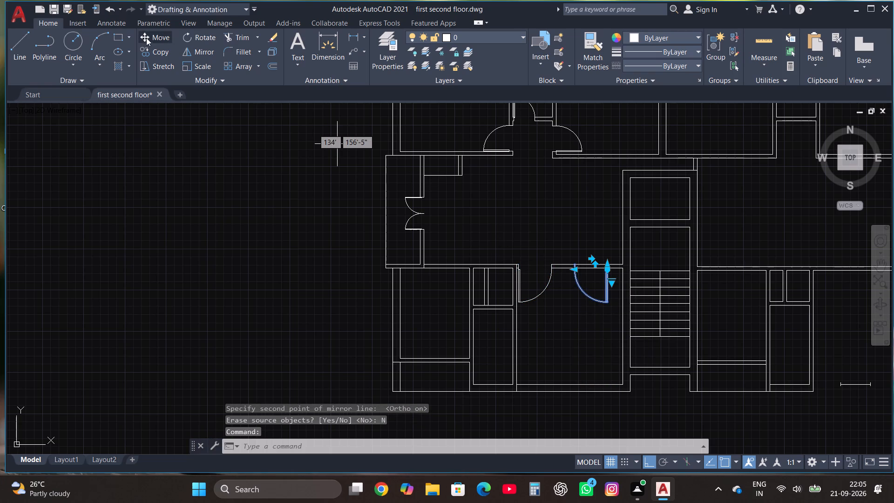
{"action": "left_click", "coordinate": [156, 38]}
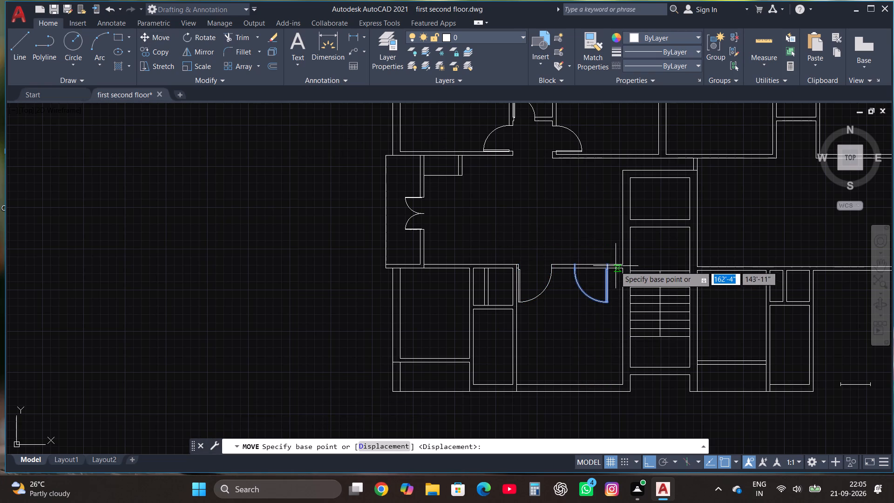
{"action": "left_click", "coordinate": [608, 265]}
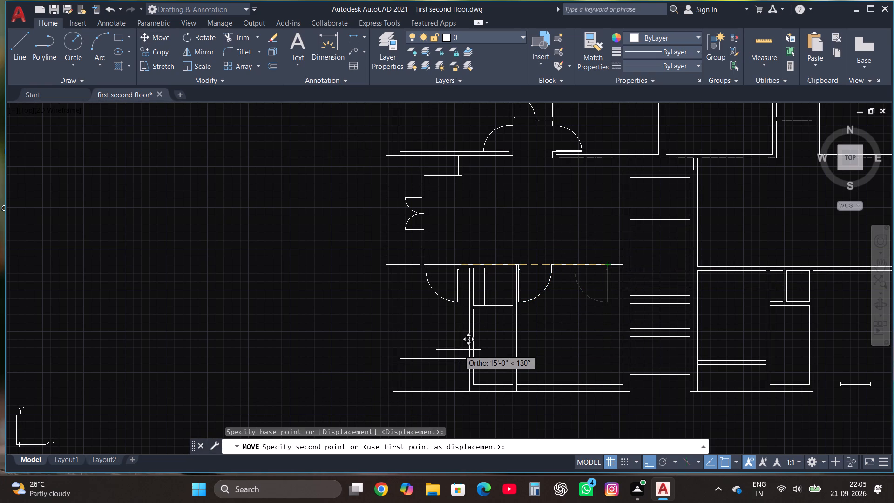
{"action": "key", "text": "F8"}
{"action": "scroll", "coordinate": [463, 374], "scroll_direction": "up", "scroll_amount": 2}
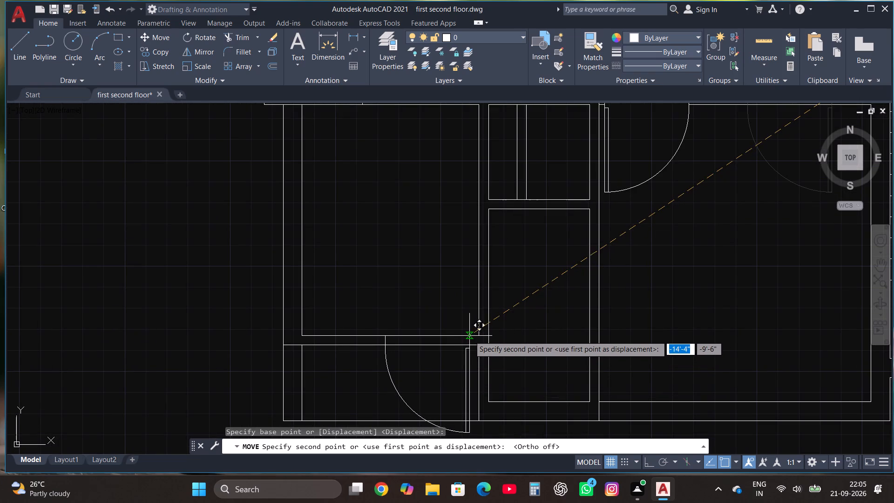
{"action": "left_click", "coordinate": [470, 336]}
Scale the moved door down freehand to roughly 60 percent about its hinge endpoint on the lower-left room's bottom wall.
{"action": "left_click", "coordinate": [469, 354]}
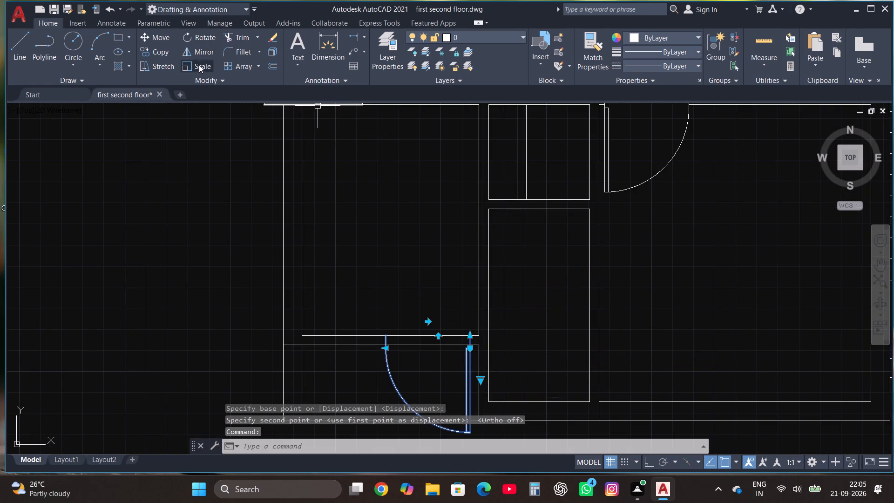
{"action": "left_click", "coordinate": [201, 66]}
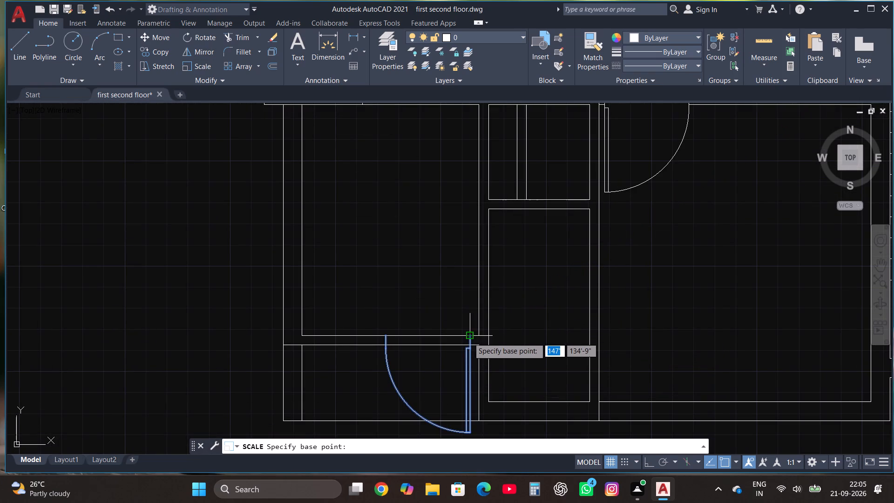
{"action": "left_click", "coordinate": [468, 338]}
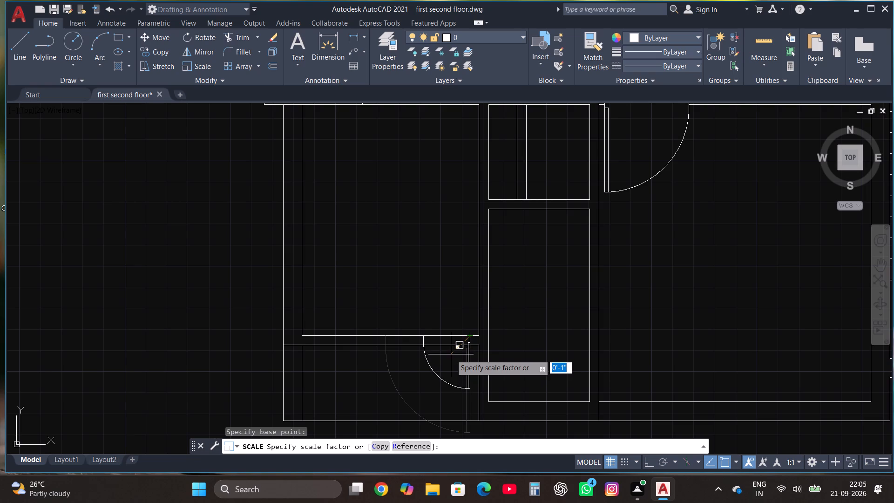
{"action": "left_click", "coordinate": [450, 356]}
Trim both lines of the lower-left room's bottom wall across the reduced door's opening.
{"action": "left_click", "coordinate": [242, 40]}
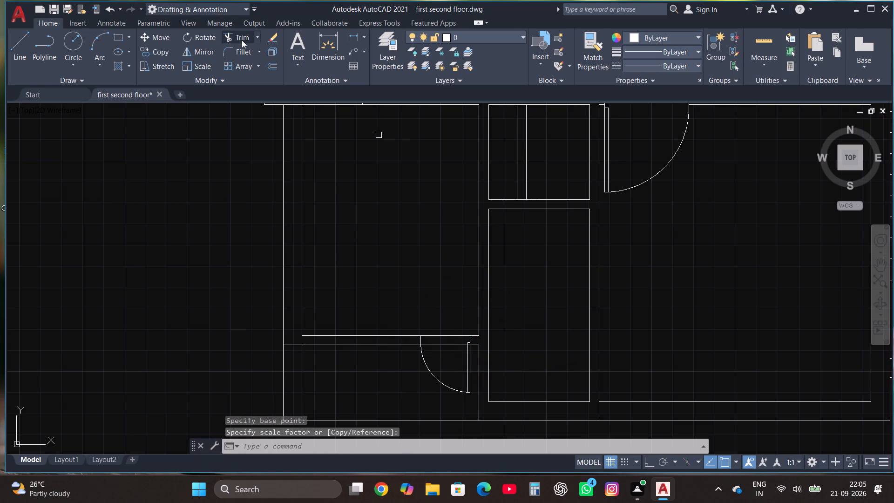
{"action": "left_click", "coordinate": [443, 357]}
{"action": "left_click", "coordinate": [442, 300]}
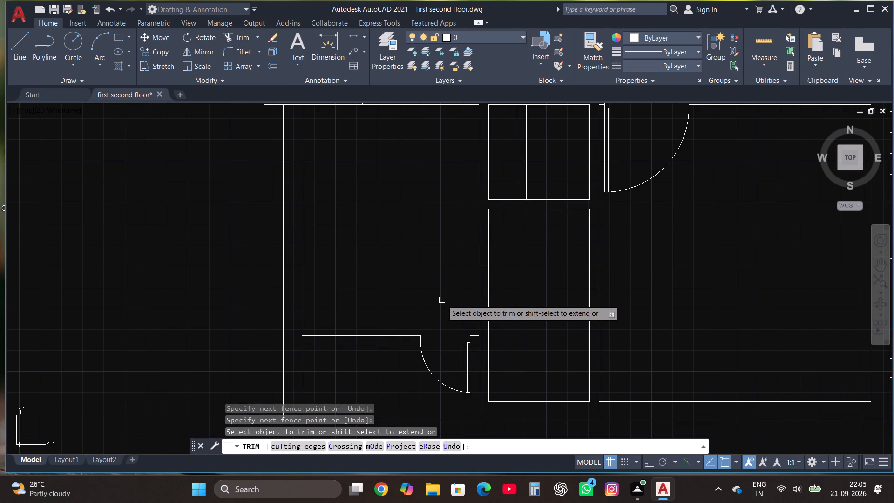
{"action": "scroll", "coordinate": [441, 306], "scroll_direction": "down", "scroll_amount": 2}
{"action": "scroll", "coordinate": [417, 277], "scroll_direction": "down", "scroll_amount": 1}
{"action": "key", "text": "Escape"}
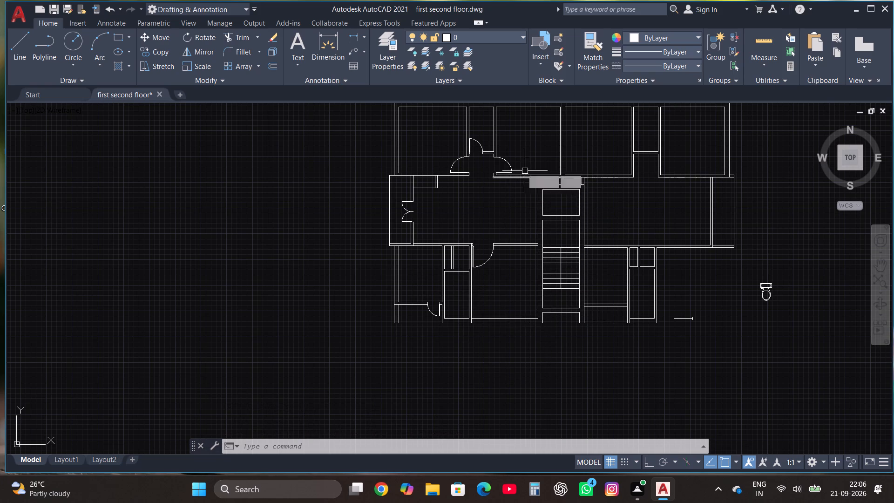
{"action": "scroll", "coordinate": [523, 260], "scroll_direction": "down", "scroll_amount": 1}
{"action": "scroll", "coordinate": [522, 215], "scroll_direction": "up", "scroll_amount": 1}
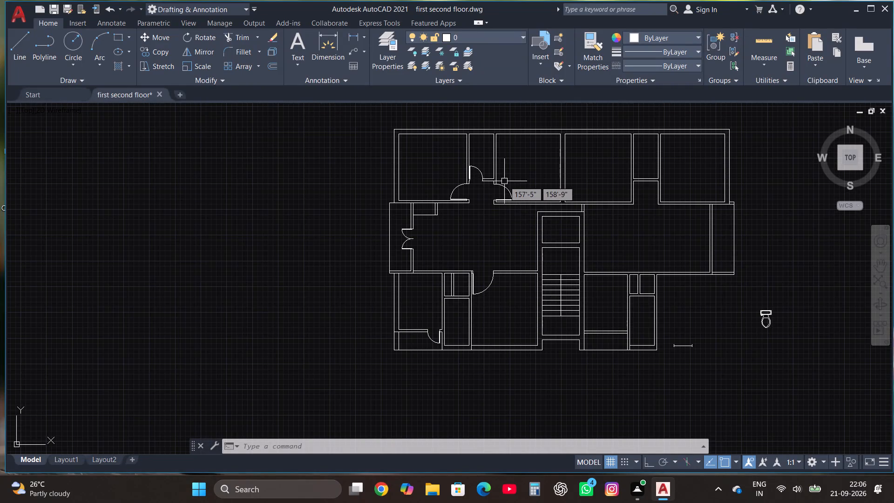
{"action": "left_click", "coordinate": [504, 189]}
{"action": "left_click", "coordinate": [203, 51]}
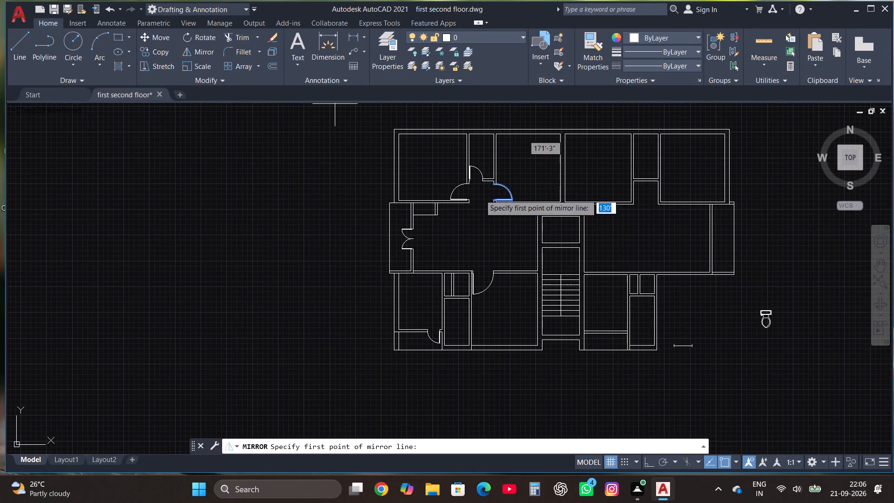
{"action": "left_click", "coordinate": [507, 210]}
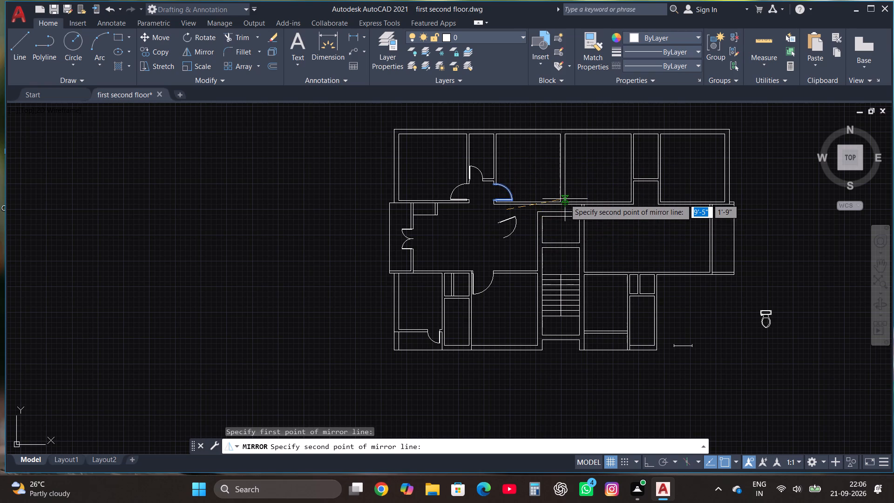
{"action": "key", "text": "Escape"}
Mirror the top-left room's single door across a horizontal line in the large left room below it, keeping the original.
{"action": "left_click", "coordinate": [456, 186]}
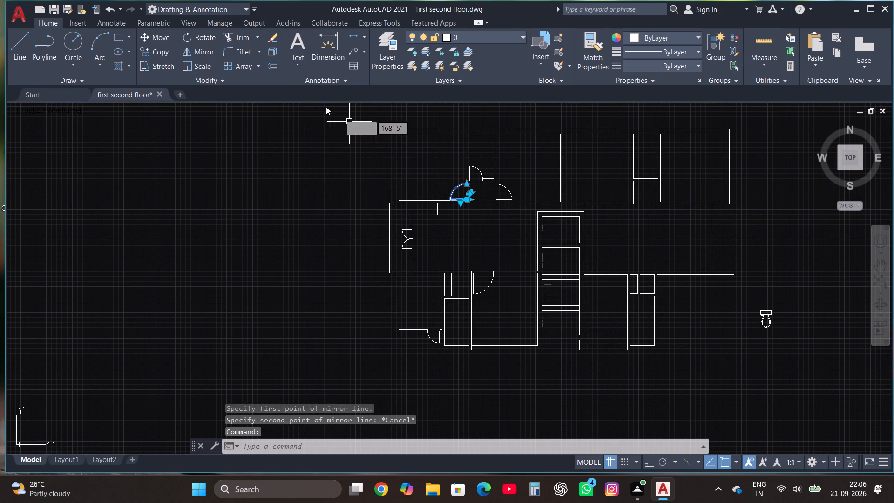
{"action": "left_click", "coordinate": [200, 54]}
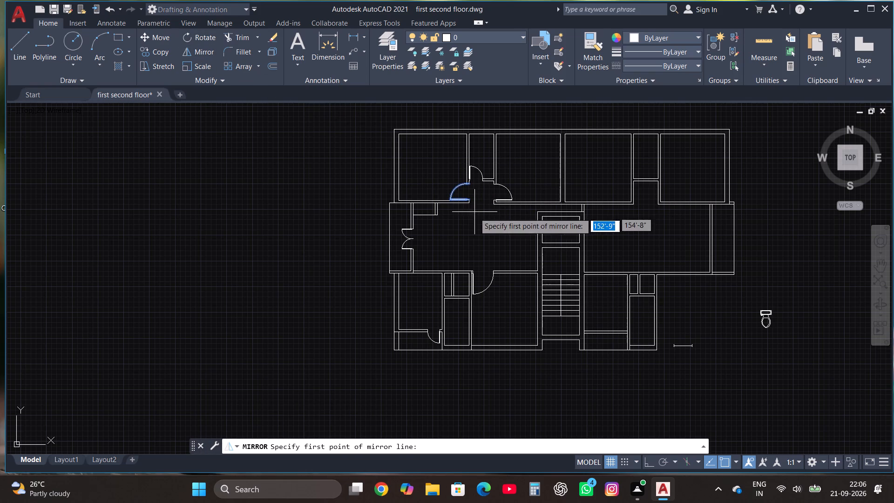
{"action": "left_click", "coordinate": [457, 211]}
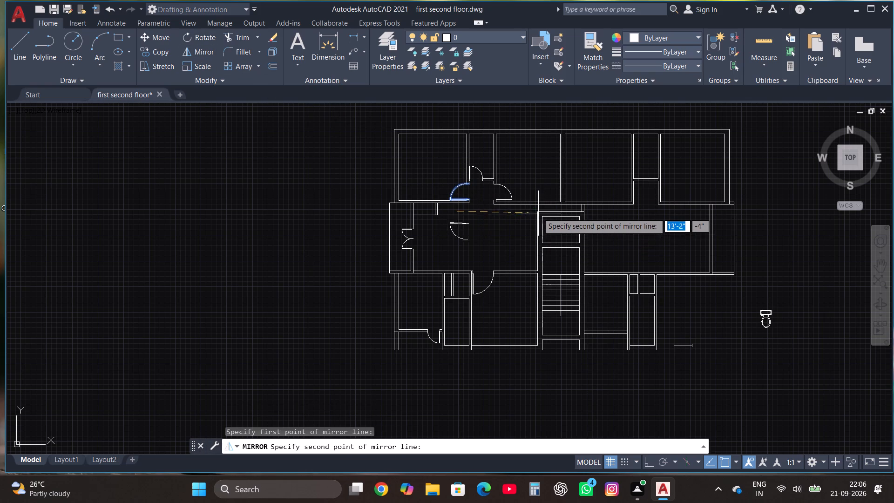
{"action": "key", "text": "F8"}
{"action": "left_click", "coordinate": [539, 211]}
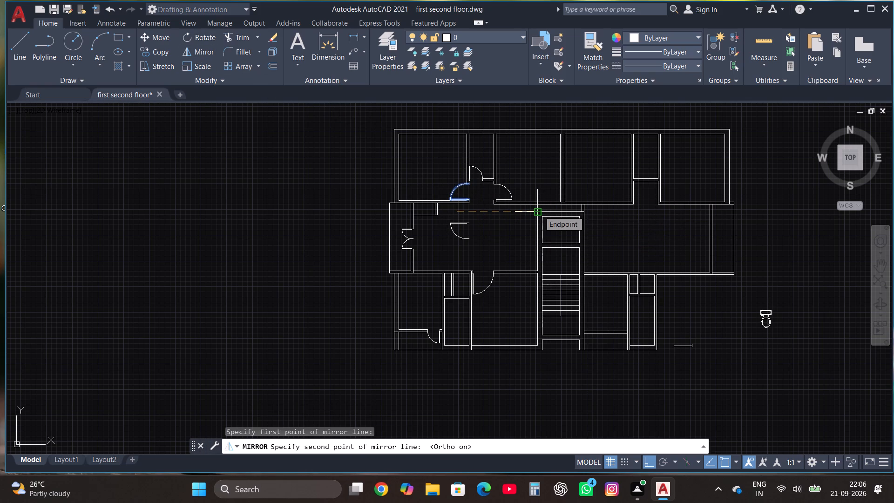
{"action": "left_click", "coordinate": [496, 224]}
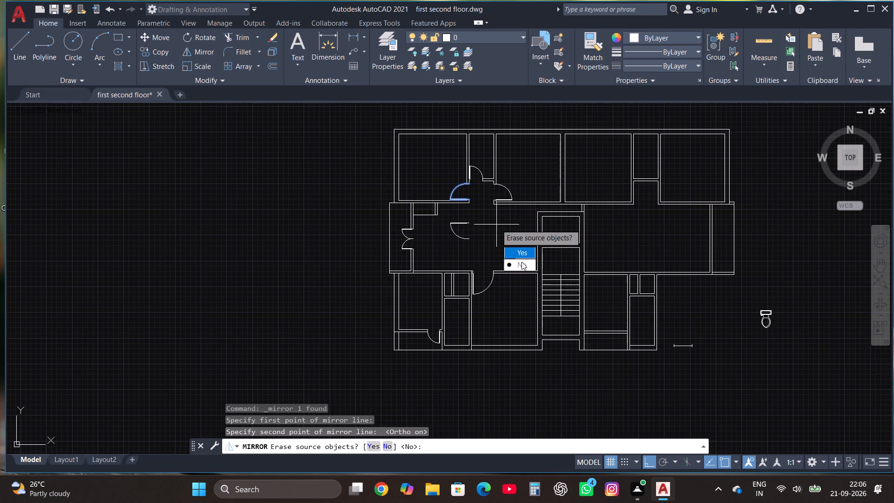
{"action": "left_click_drag", "start_coordinate": [522, 260], "coordinate": [496, 224]}
Move the mirrored door by its hinge endpoint onto the right wall of the lower narrow room, just below that room's top corner.
{"action": "left_click", "coordinate": [460, 221]}
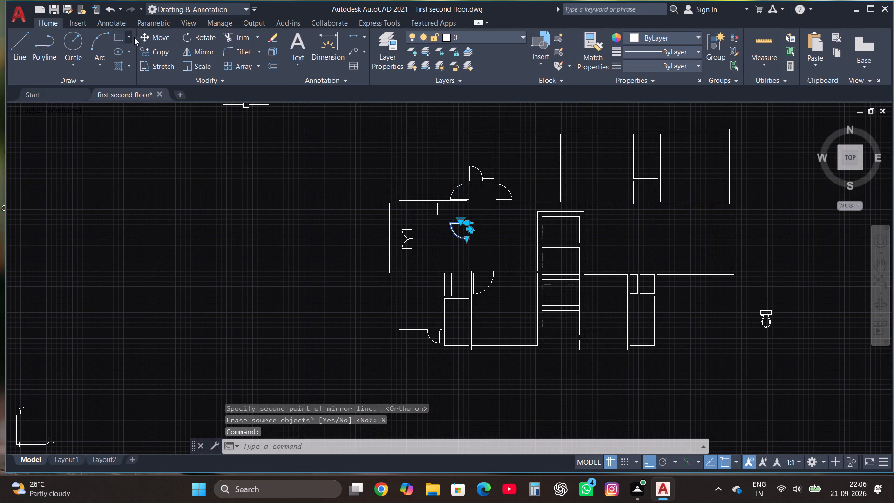
{"action": "left_click", "coordinate": [162, 39]}
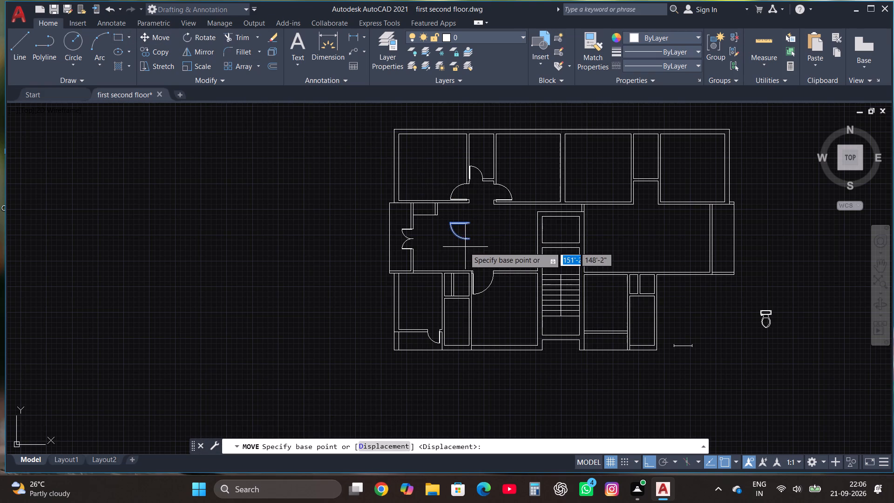
{"action": "scroll", "coordinate": [460, 241], "scroll_direction": "up", "scroll_amount": 2}
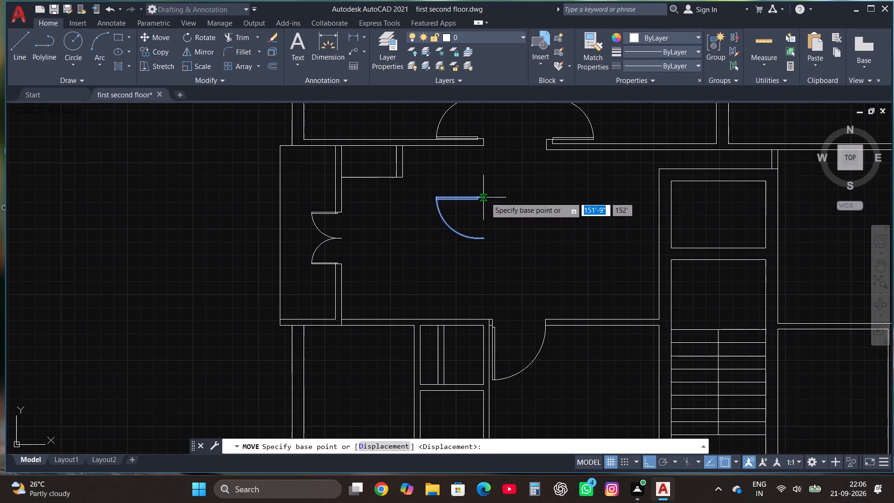
{"action": "left_click", "coordinate": [485, 197]}
{"action": "scroll", "coordinate": [490, 184], "scroll_direction": "down", "scroll_amount": 2}
{"action": "key", "text": "F8"}
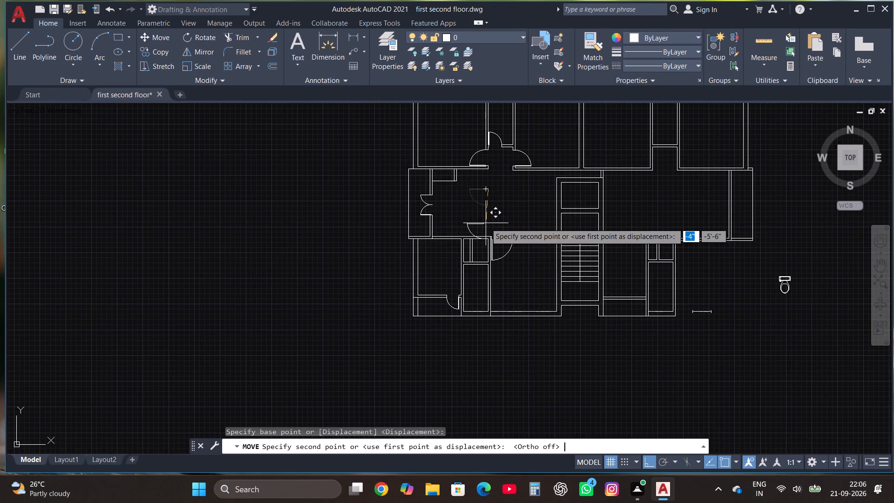
{"action": "scroll", "coordinate": [492, 273], "scroll_direction": "up", "scroll_amount": 2}
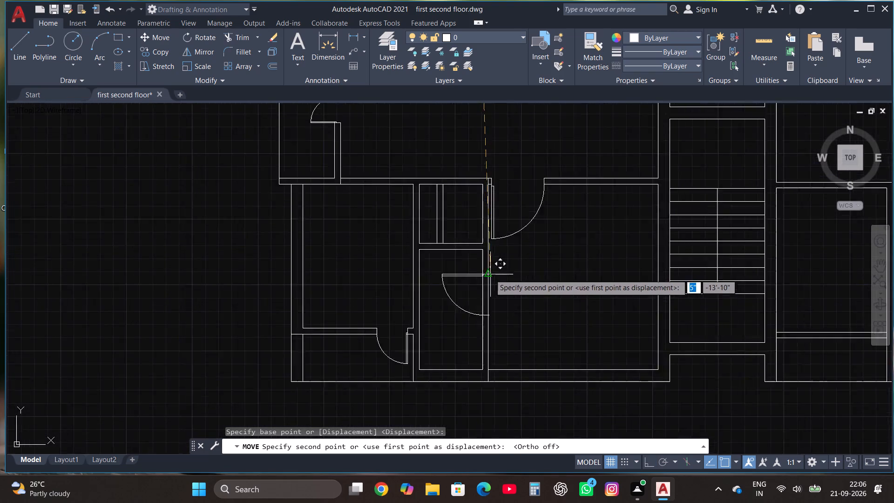
{"action": "scroll", "coordinate": [490, 274], "scroll_direction": "up", "scroll_amount": 3}
{"action": "left_click", "coordinate": [498, 229]}
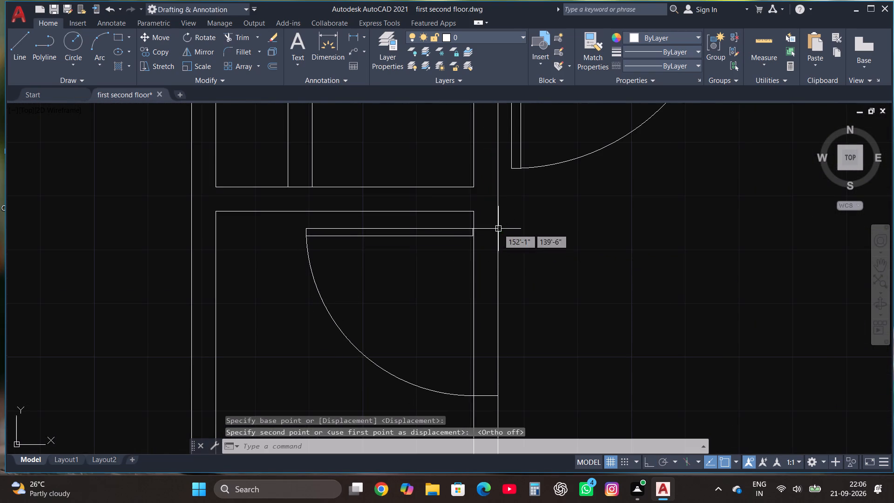
Trim both lines of the narrow room's right wall across the single-door opening.
{"action": "left_click", "coordinate": [244, 36]}
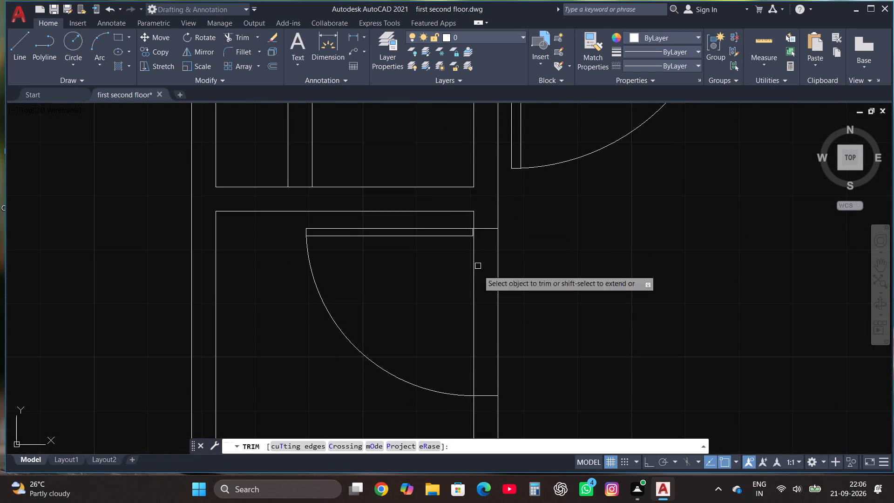
{"action": "left_click", "coordinate": [462, 297]}
{"action": "left_click", "coordinate": [563, 302]}
{"action": "scroll", "coordinate": [563, 302], "scroll_direction": "down", "scroll_amount": 4}
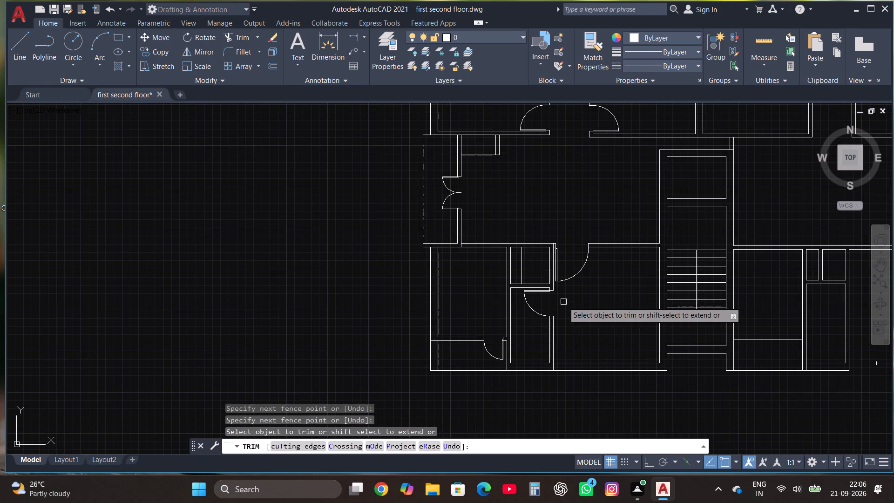
{"action": "key", "text": "Escape"}
Copy the top-left room's single door by its hinge endpoint onto the staircase's left wall, above the first stair tread.
{"action": "scroll", "coordinate": [444, 329], "scroll_direction": "down", "scroll_amount": 2}
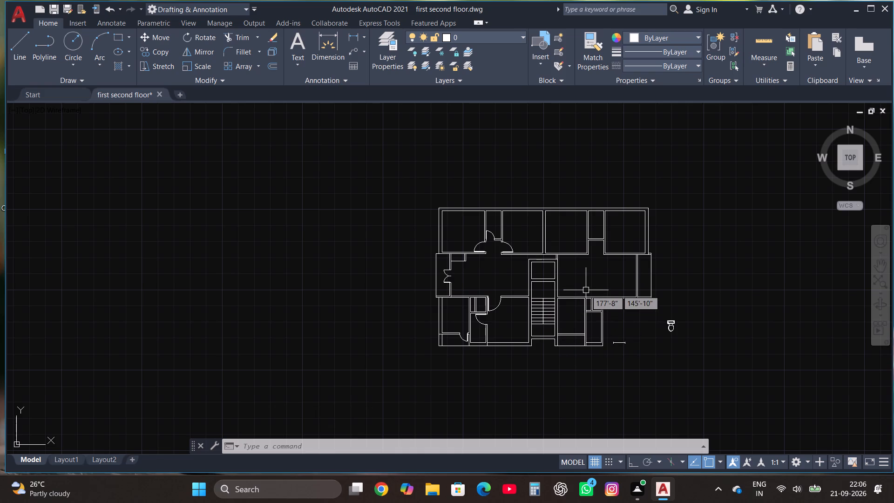
{"action": "scroll", "coordinate": [584, 286], "scroll_direction": "up", "scroll_amount": 2}
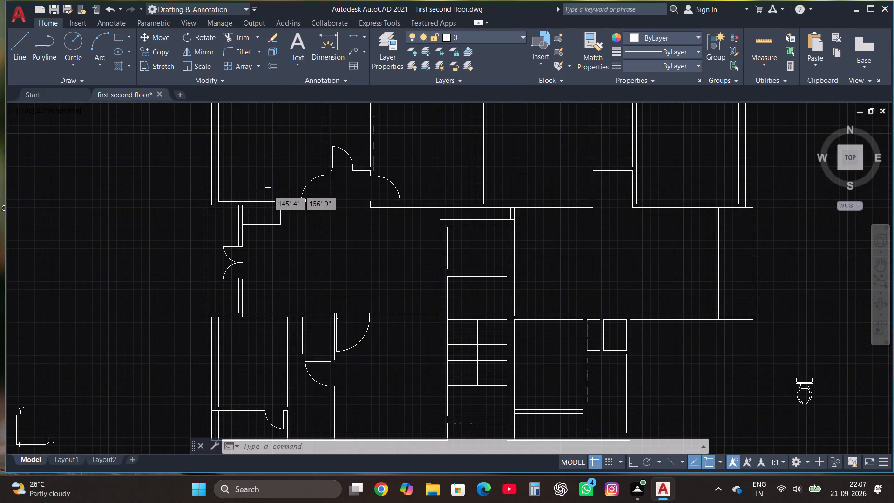
{"action": "left_click", "coordinate": [308, 181]}
{"action": "left_click", "coordinate": [162, 50]}
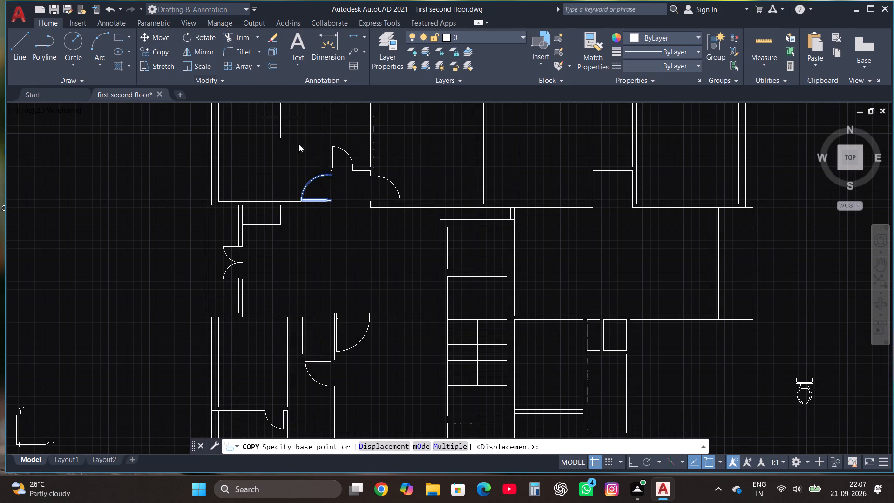
{"action": "left_click", "coordinate": [331, 200]}
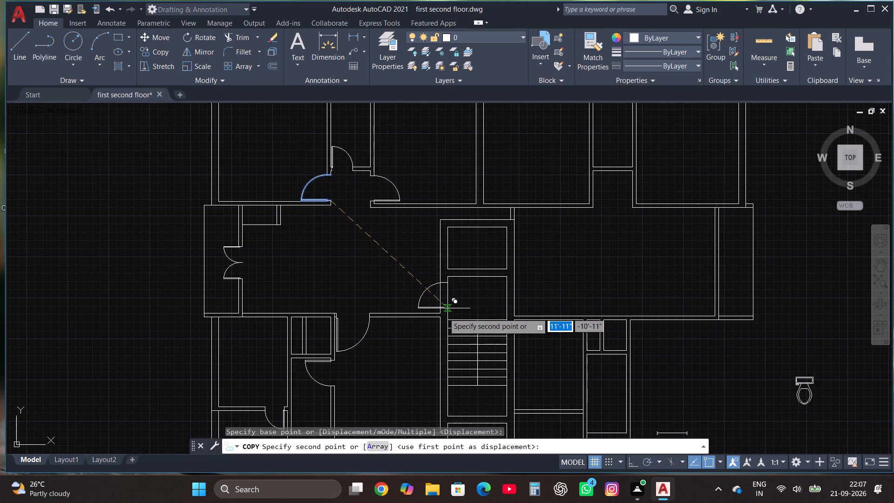
{"action": "scroll", "coordinate": [444, 313], "scroll_direction": "up", "scroll_amount": 3}
{"action": "left_click", "coordinate": [458, 309]}
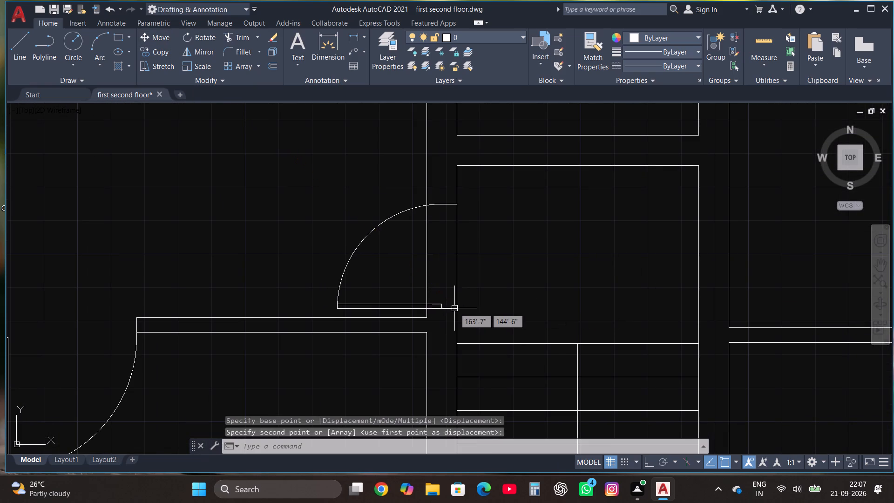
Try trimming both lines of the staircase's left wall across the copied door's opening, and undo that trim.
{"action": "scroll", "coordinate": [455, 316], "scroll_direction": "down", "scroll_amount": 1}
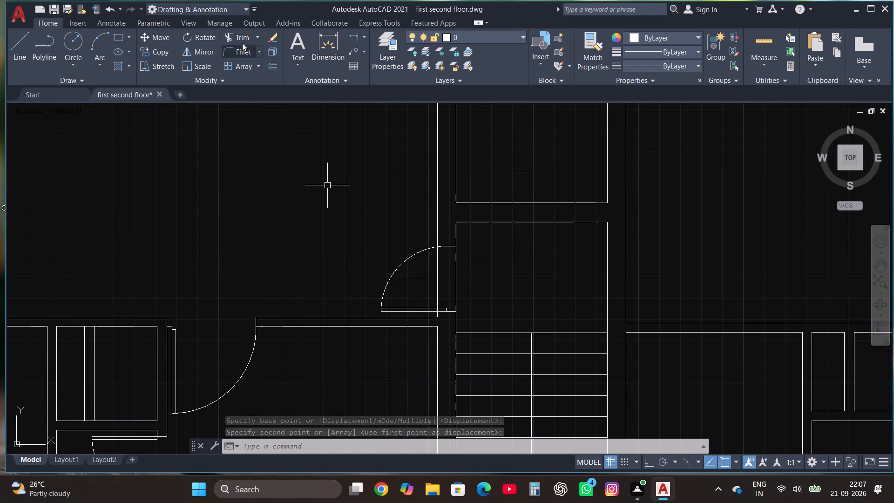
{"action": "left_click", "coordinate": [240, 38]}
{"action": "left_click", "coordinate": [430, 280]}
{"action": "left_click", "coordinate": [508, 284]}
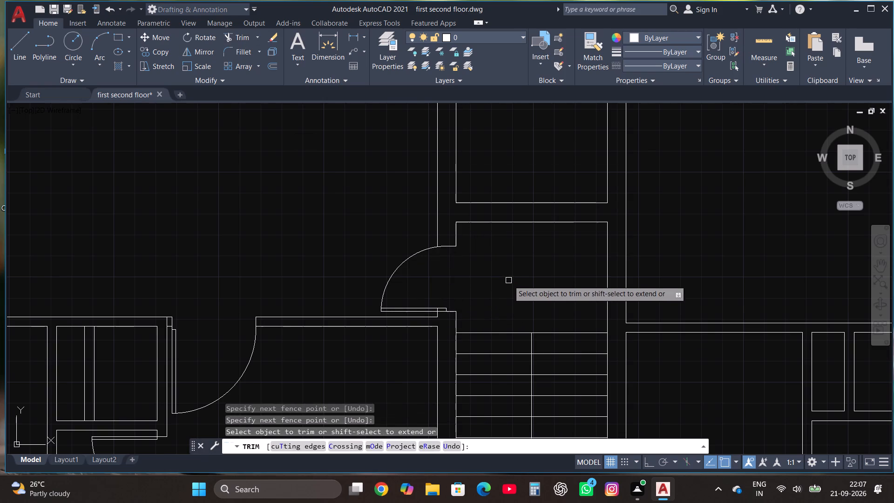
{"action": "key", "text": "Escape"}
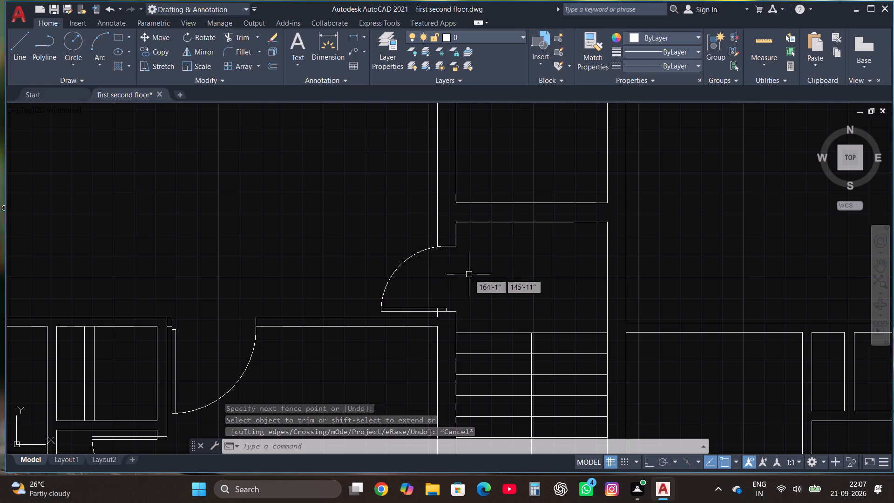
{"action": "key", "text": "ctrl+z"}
Trim only the outer line of the staircase's left wall across the door opening.
{"action": "left_click", "coordinate": [241, 39]}
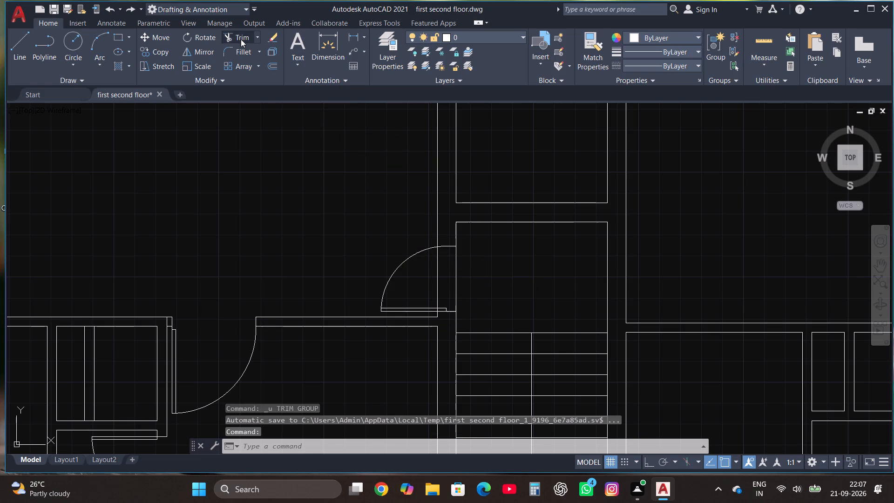
{"action": "left_click", "coordinate": [438, 273]}
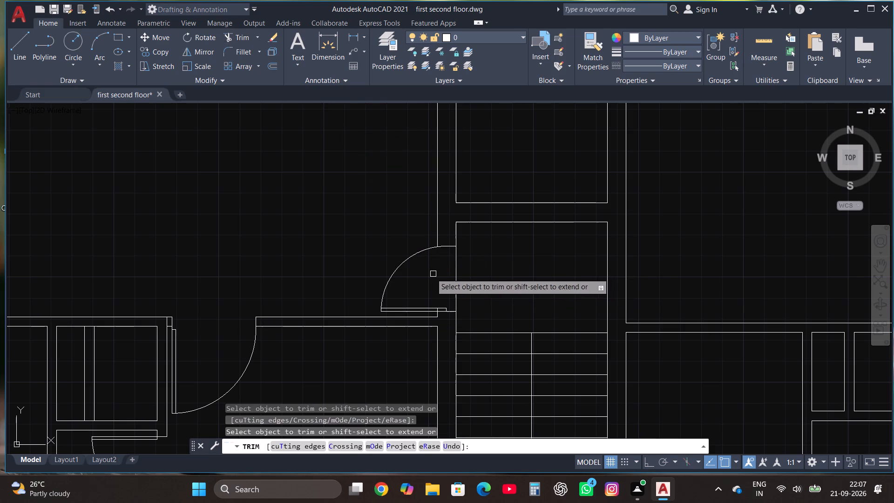
{"action": "key", "text": "Escape"}
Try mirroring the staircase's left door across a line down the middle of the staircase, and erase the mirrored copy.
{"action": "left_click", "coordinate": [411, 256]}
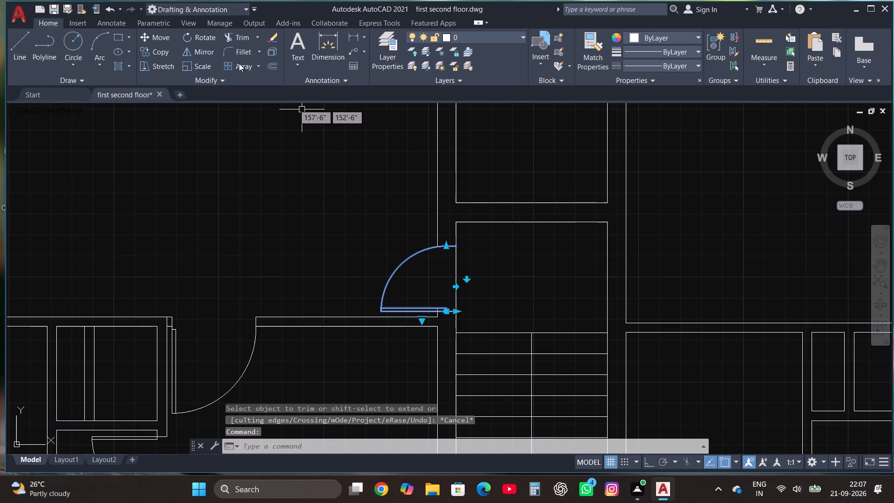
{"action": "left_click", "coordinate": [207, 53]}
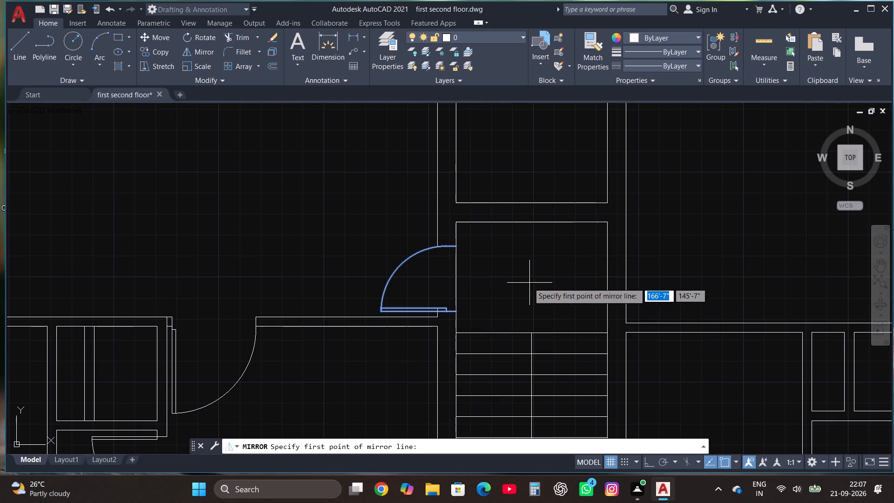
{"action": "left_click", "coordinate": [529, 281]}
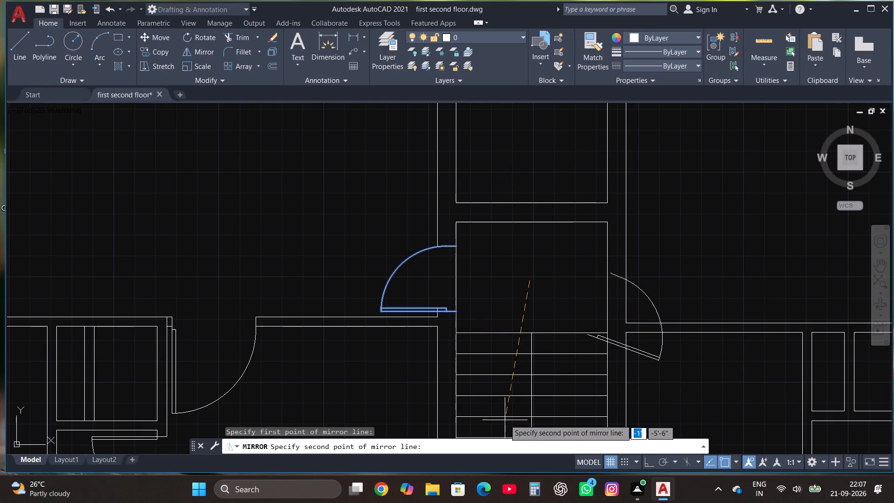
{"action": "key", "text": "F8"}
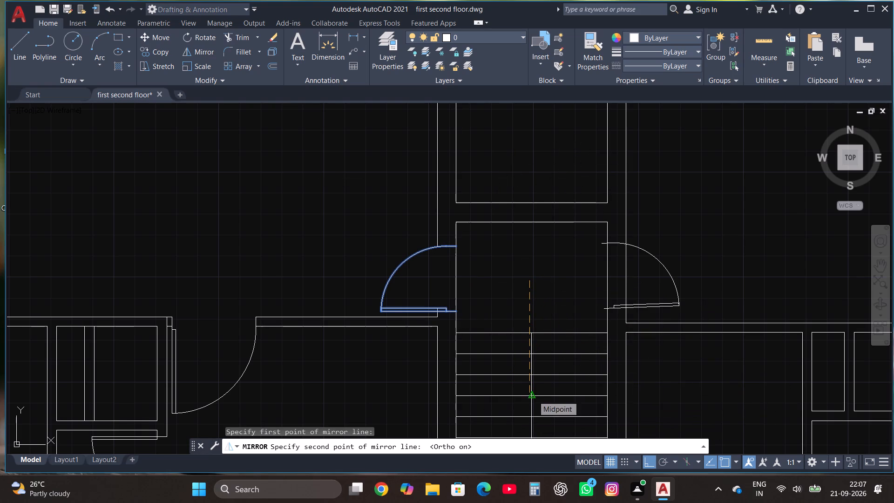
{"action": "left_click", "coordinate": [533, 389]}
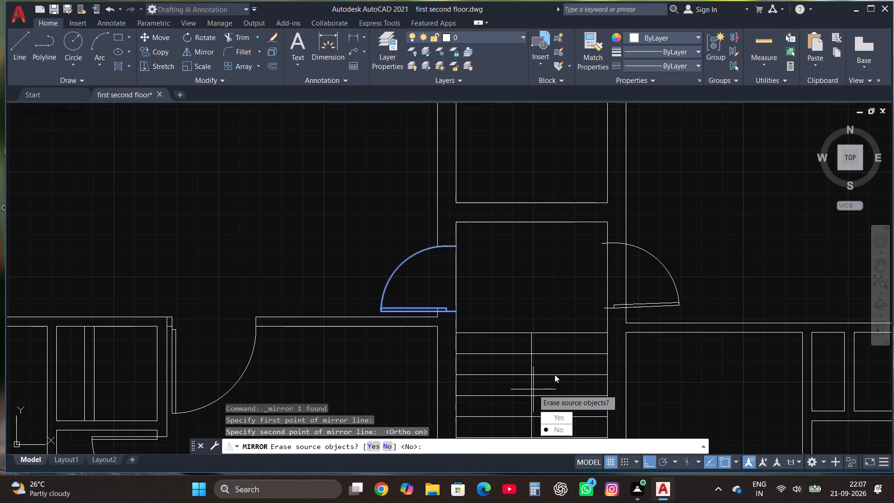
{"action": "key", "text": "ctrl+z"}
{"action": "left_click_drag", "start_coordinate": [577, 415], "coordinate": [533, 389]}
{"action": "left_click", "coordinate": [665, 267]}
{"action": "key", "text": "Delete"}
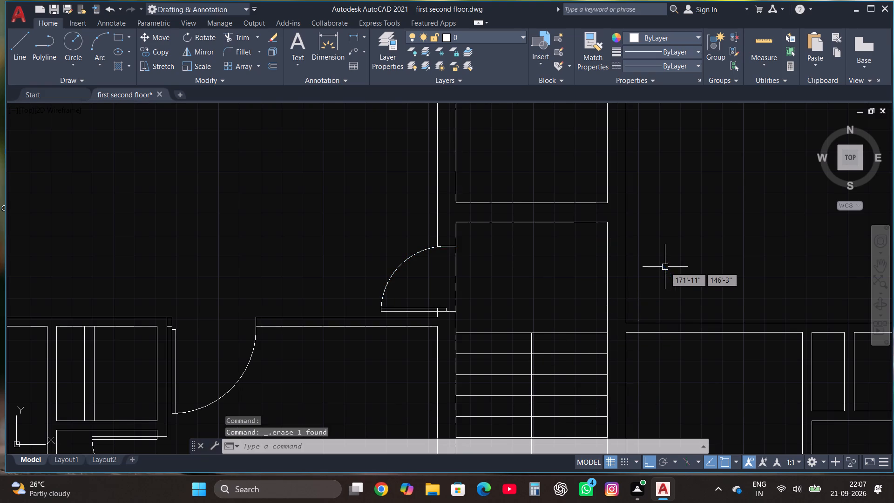
Mirror the staircase's left door across a vertical line through the middle of the staircase, keeping the original.
{"action": "left_click", "coordinate": [417, 254]}
{"action": "left_click", "coordinate": [203, 54]}
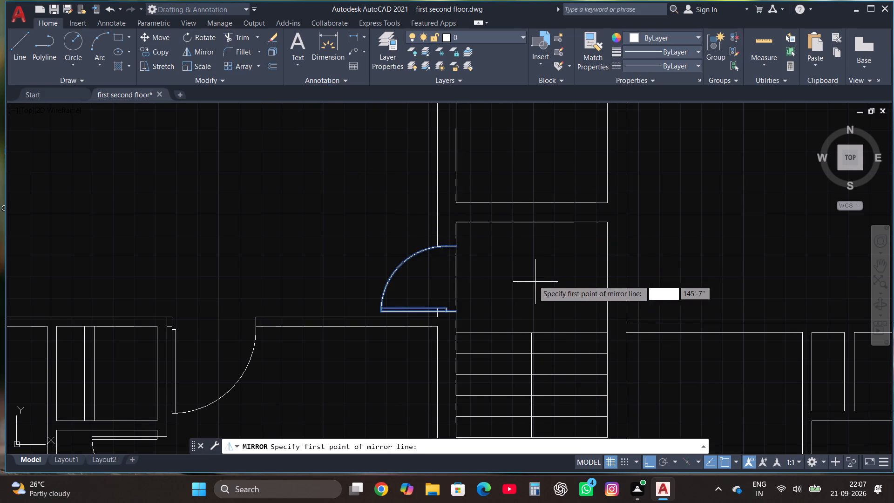
{"action": "left_click", "coordinate": [532, 279]}
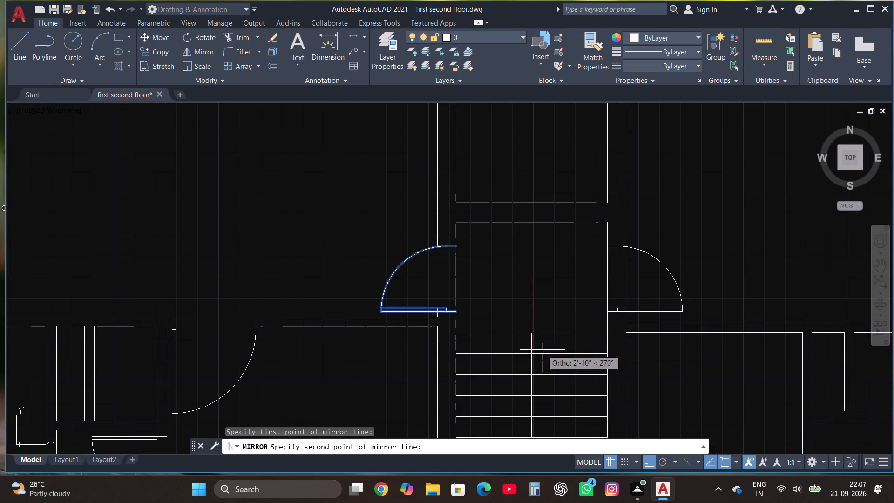
{"action": "left_click", "coordinate": [538, 384]}
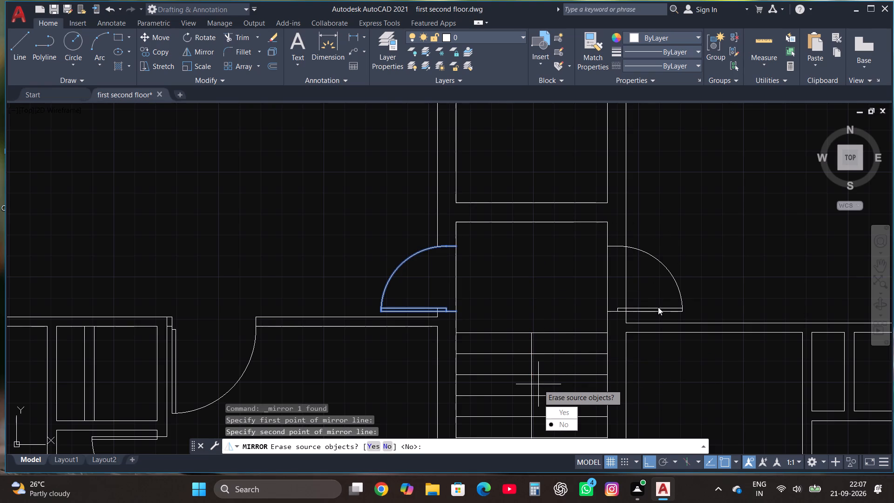
{"action": "left_click_drag", "start_coordinate": [566, 424], "coordinate": [538, 384]}
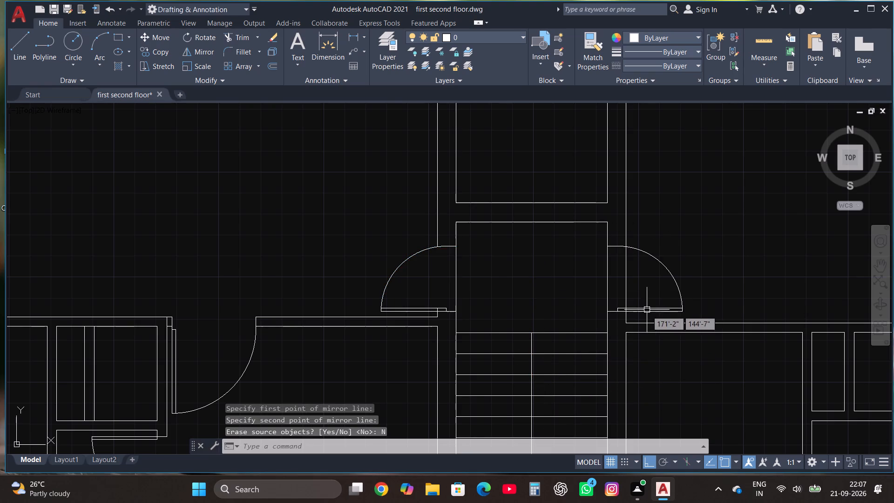
Move the mirrored door straight down about 3" along the staircase's right wall.
{"action": "left_click", "coordinate": [659, 310]}
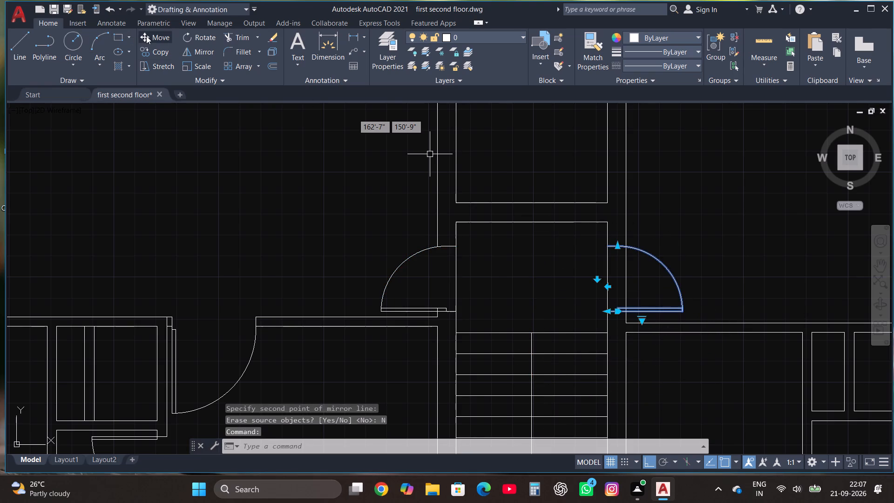
{"action": "left_click", "coordinate": [146, 36]}
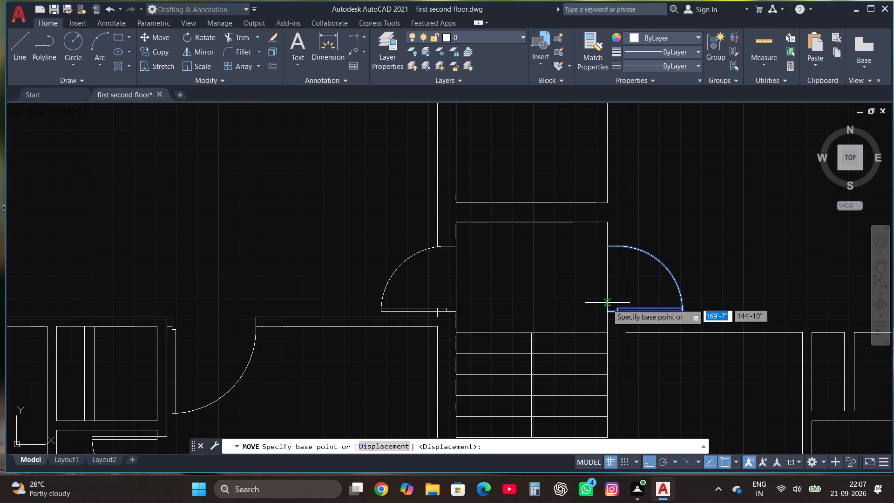
{"action": "left_click", "coordinate": [605, 313]}
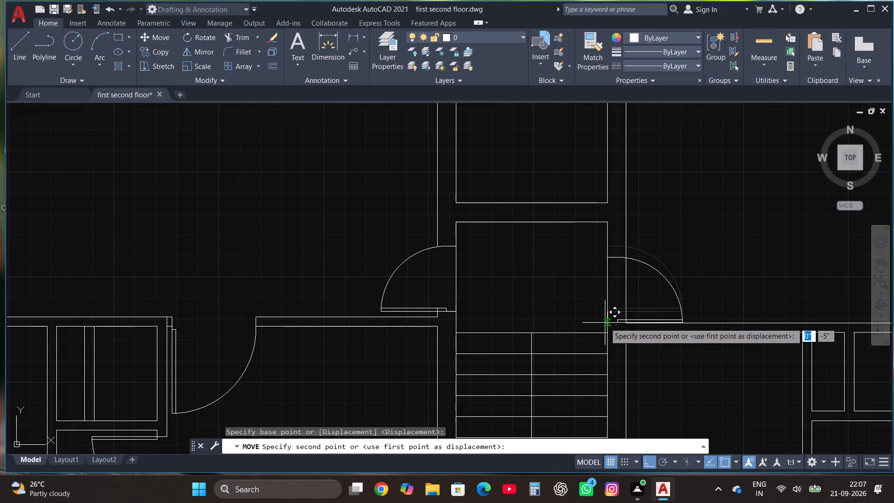
{"action": "scroll", "coordinate": [605, 323], "scroll_direction": "up", "scroll_amount": 1}
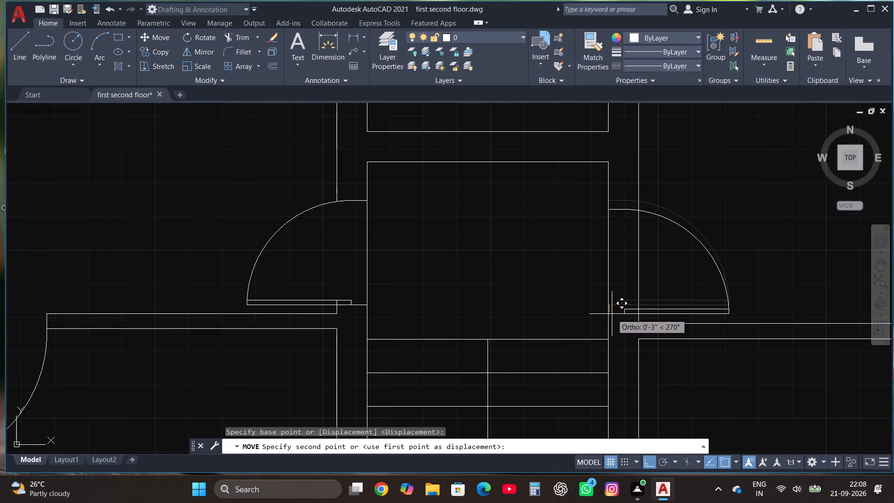
{"action": "left_click", "coordinate": [612, 314]}
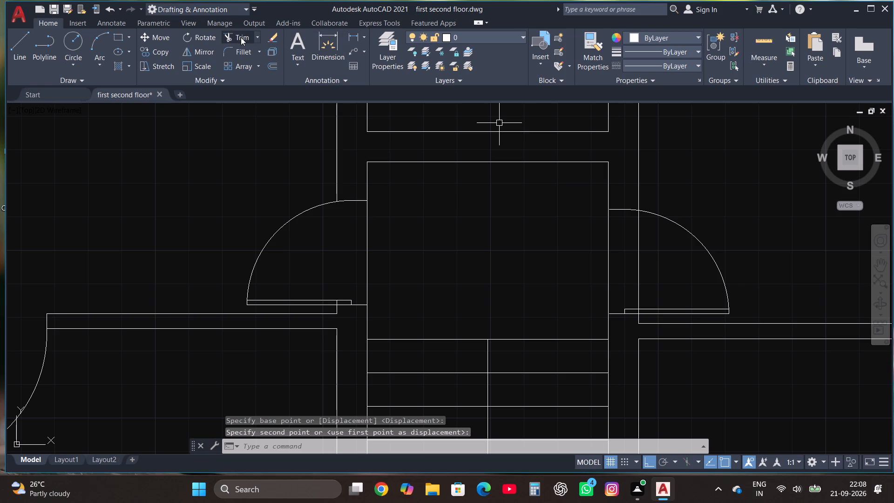
Trim the outer line of the staircase's right wall across the mirrored door's opening.
{"action": "left_click", "coordinate": [241, 37]}
{"action": "left_click", "coordinate": [638, 253]}
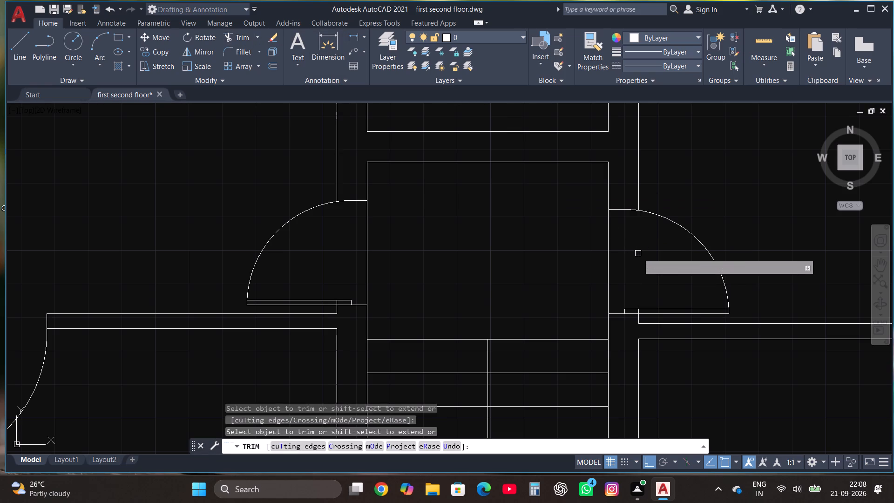
{"action": "scroll", "coordinate": [638, 253], "scroll_direction": "down", "scroll_amount": 3}
{"action": "key", "text": "Escape"}
Copy the top-left room's single door by its hinge endpoint onto the right wall of the third large top-row room, near its bottom corner.
{"action": "scroll", "coordinate": [548, 260], "scroll_direction": "down", "scroll_amount": 1}
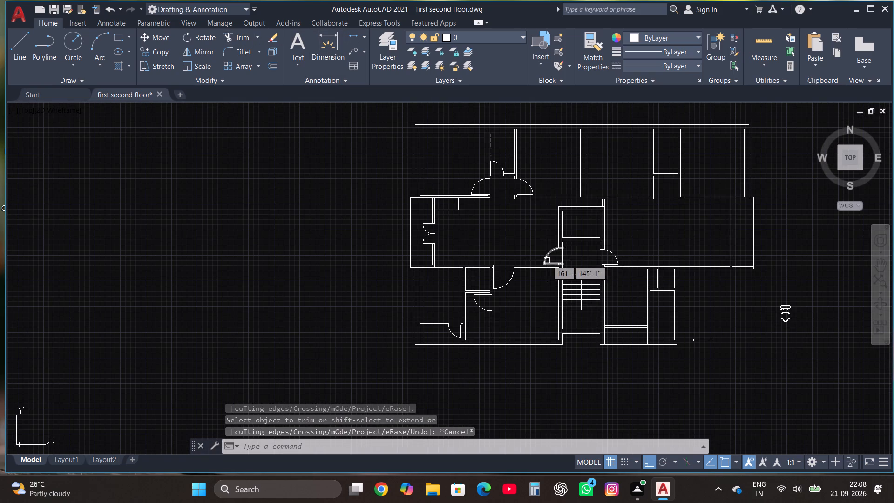
{"action": "left_click", "coordinate": [481, 181]}
{"action": "left_click", "coordinate": [162, 51]}
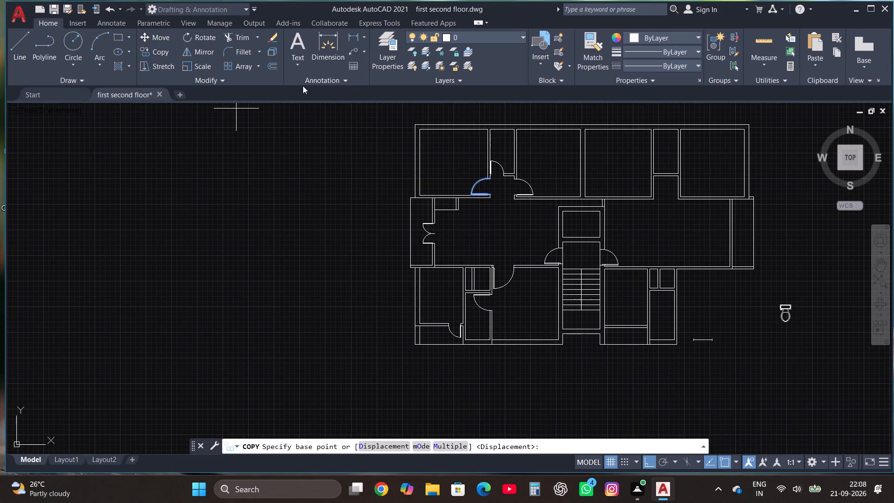
{"action": "scroll", "coordinate": [505, 192], "scroll_direction": "up", "scroll_amount": 2}
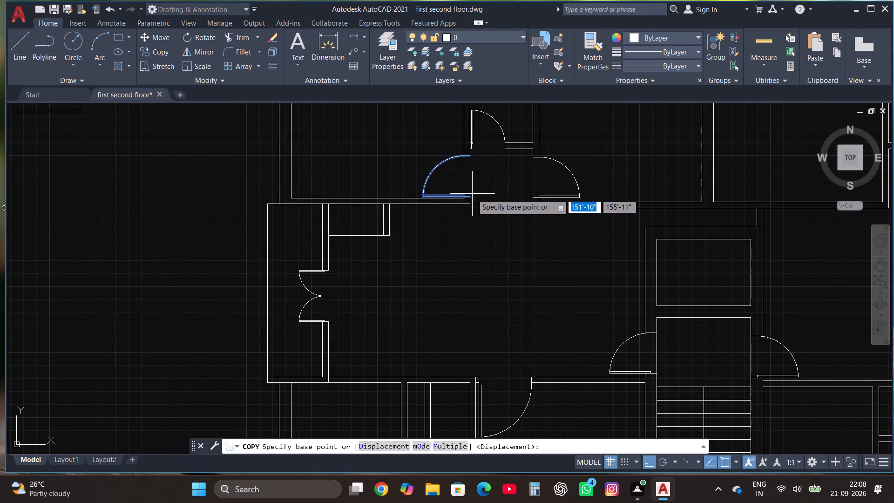
{"action": "left_click", "coordinate": [470, 198]}
{"action": "scroll", "coordinate": [479, 200], "scroll_direction": "down", "scroll_amount": 2}
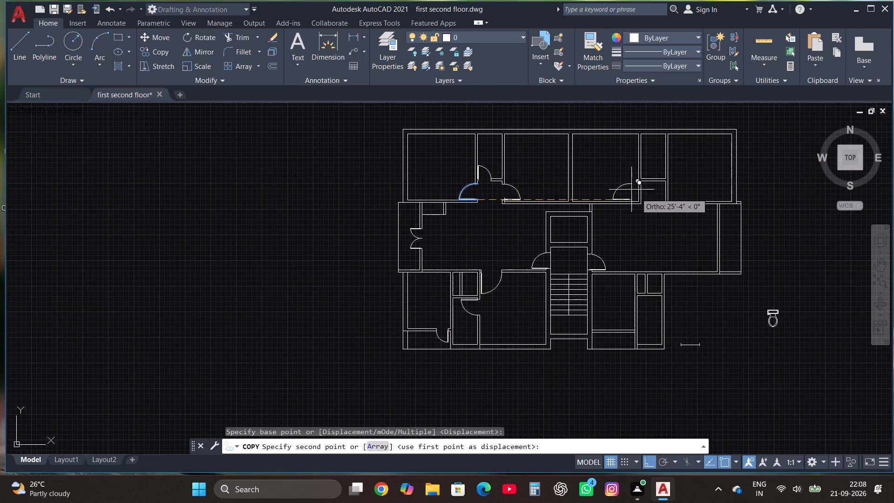
{"action": "scroll", "coordinate": [640, 197], "scroll_direction": "up", "scroll_amount": 4}
{"action": "left_click", "coordinate": [648, 217]}
Copy the first small top-row room's door by its lower hinge corner onto the second small top-row room's bottom wall, near its left end.
{"action": "scroll", "coordinate": [629, 235], "scroll_direction": "down", "scroll_amount": 2}
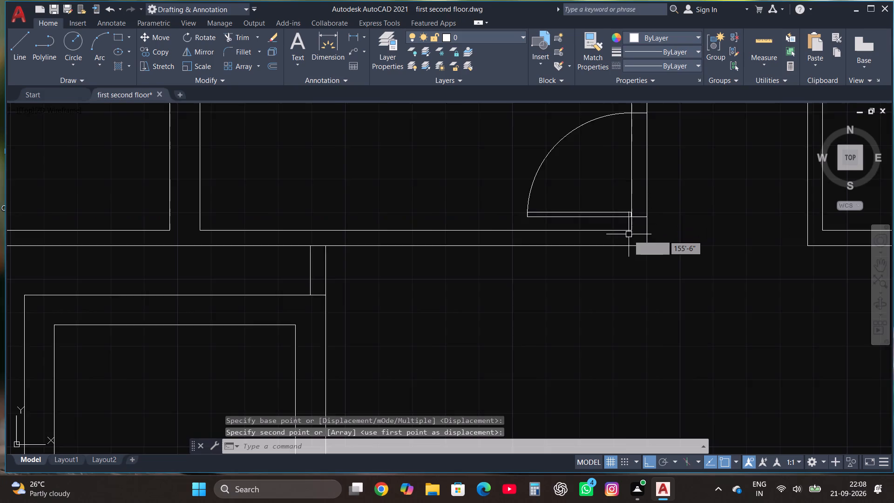
{"action": "left_click", "coordinate": [234, 147]}
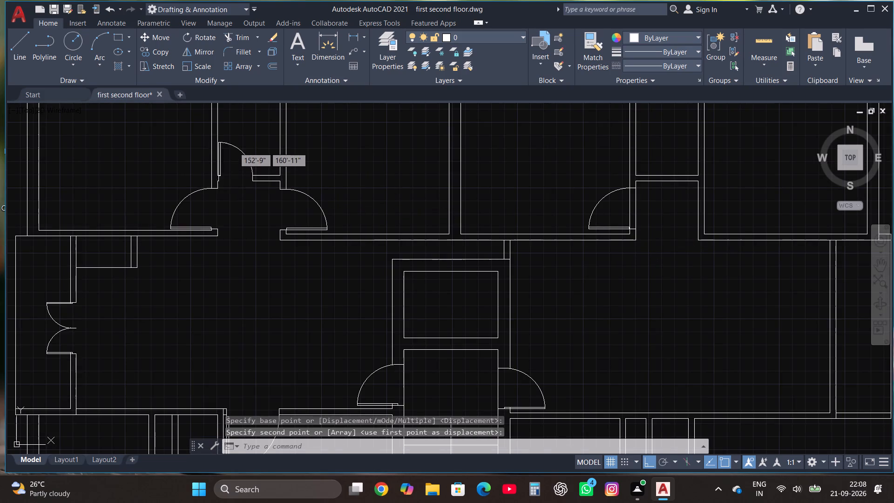
{"action": "left_click", "coordinate": [159, 55]}
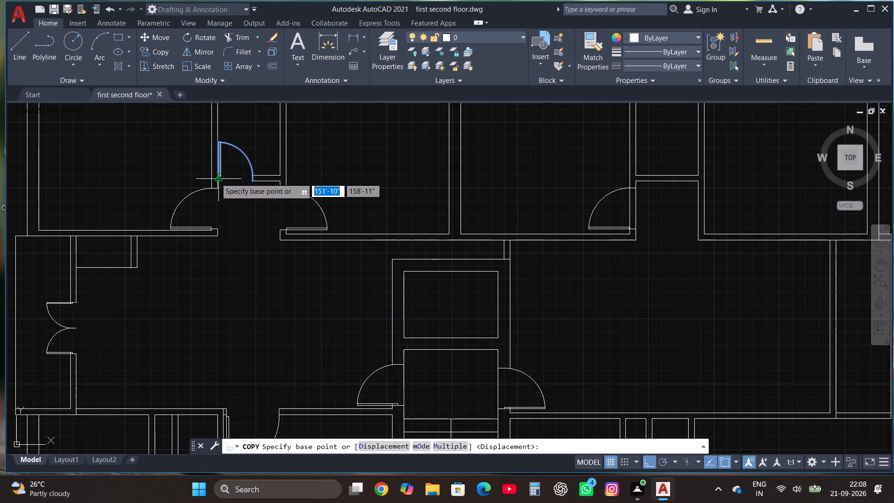
{"action": "scroll", "coordinate": [216, 183], "scroll_direction": "up", "scroll_amount": 3}
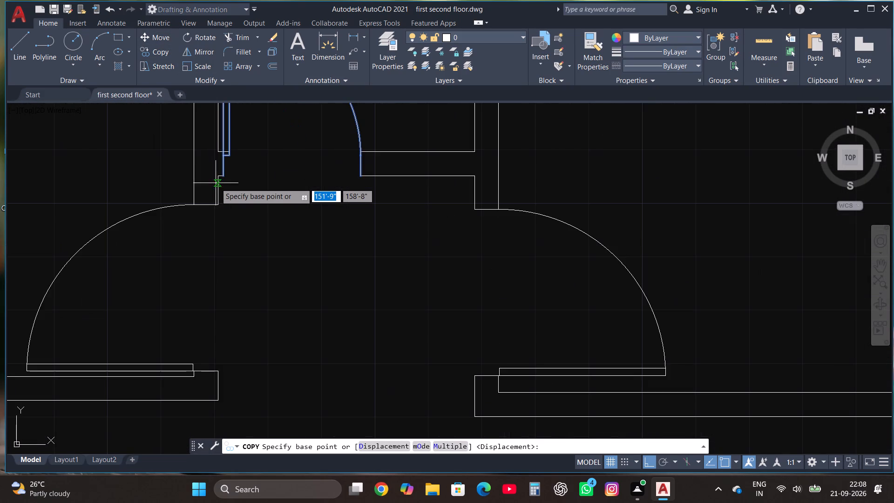
{"action": "left_click", "coordinate": [225, 175]}
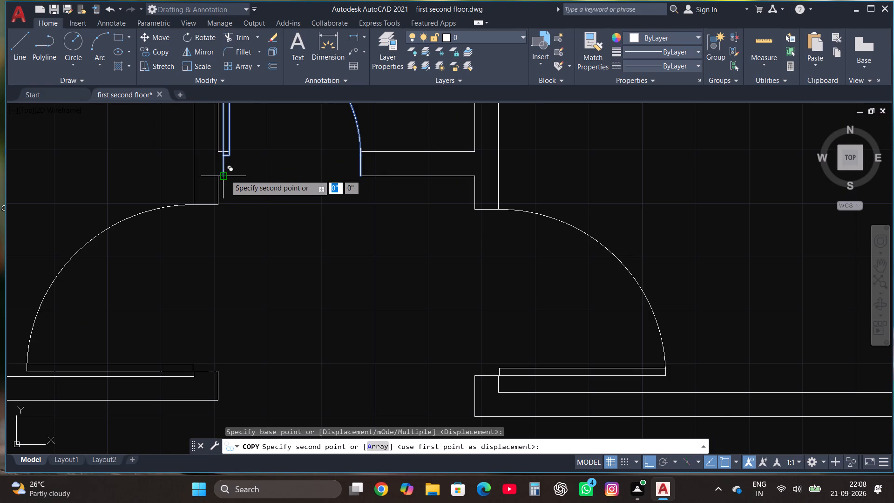
{"action": "scroll", "coordinate": [227, 178], "scroll_direction": "down", "scroll_amount": 4}
{"action": "scroll", "coordinate": [504, 185], "scroll_direction": "up", "scroll_amount": 2}
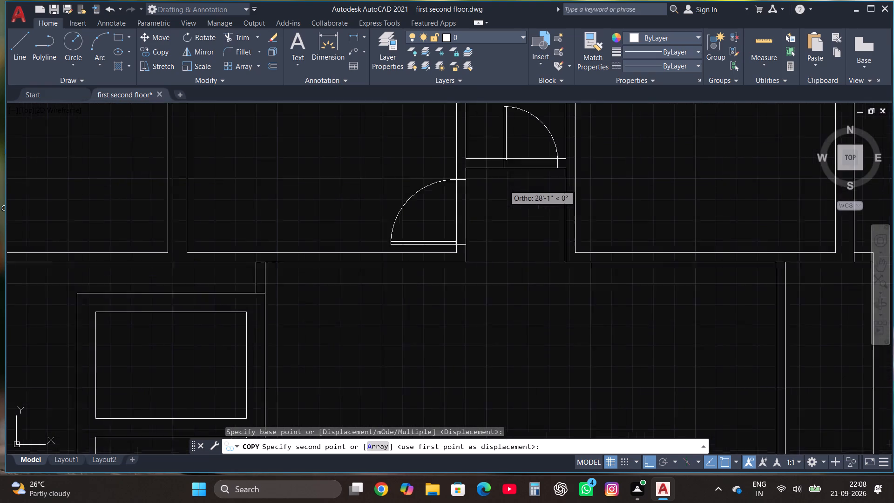
{"action": "scroll", "coordinate": [504, 185], "scroll_direction": "up", "scroll_amount": 2}
{"action": "left_click", "coordinate": [419, 142]}
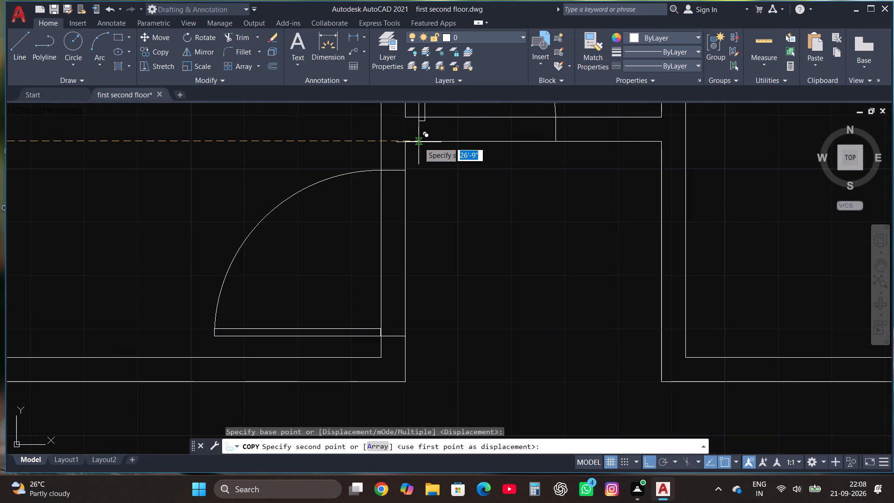
Copy the second large top-row room's door by its hinge endpoint onto the left wall of the fourth large room, near its bottom corner.
{"action": "scroll", "coordinate": [446, 207], "scroll_direction": "down", "scroll_amount": 4}
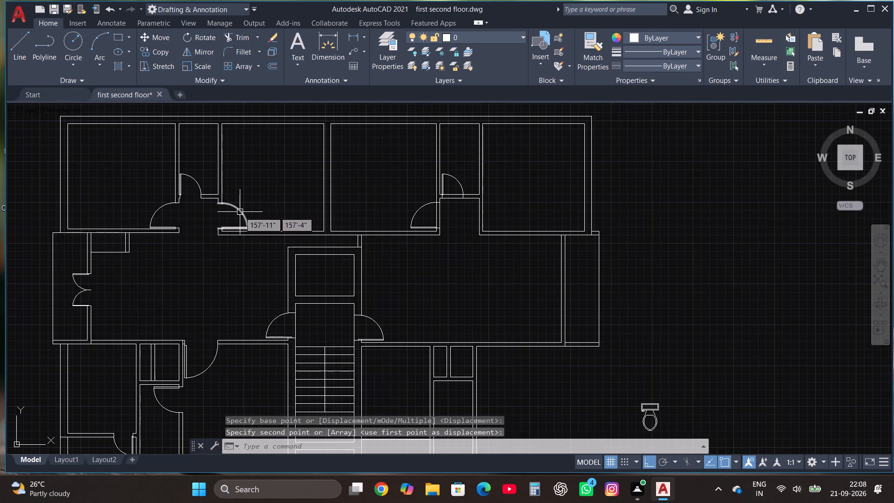
{"action": "left_click", "coordinate": [240, 212]}
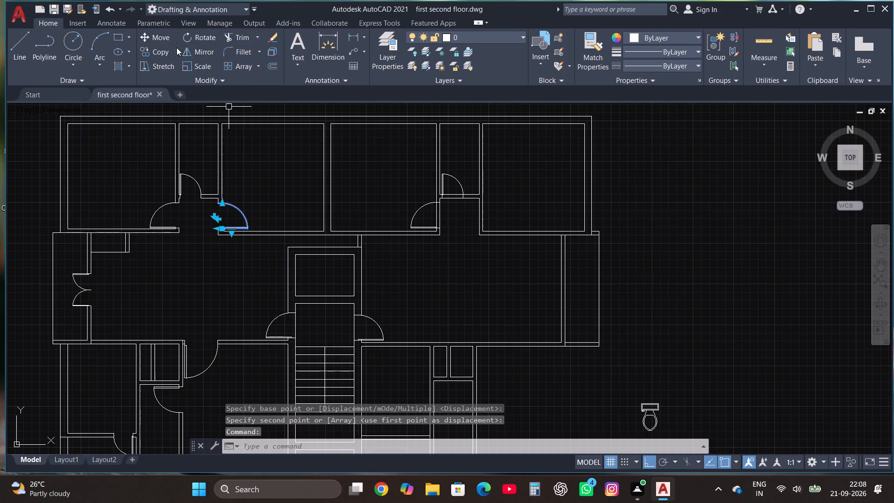
{"action": "left_click", "coordinate": [157, 50]}
{"action": "scroll", "coordinate": [224, 232], "scroll_direction": "up", "scroll_amount": 4}
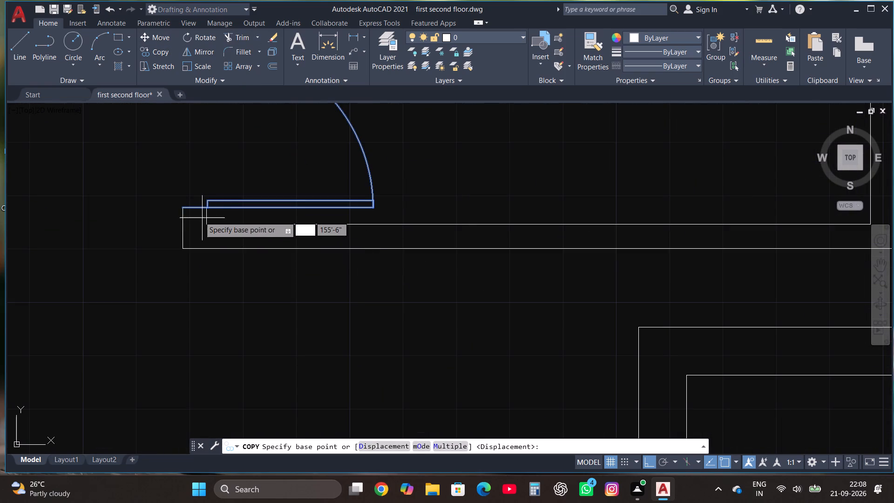
{"action": "left_click", "coordinate": [180, 209]}
{"action": "scroll", "coordinate": [182, 209], "scroll_direction": "down", "scroll_amount": 4}
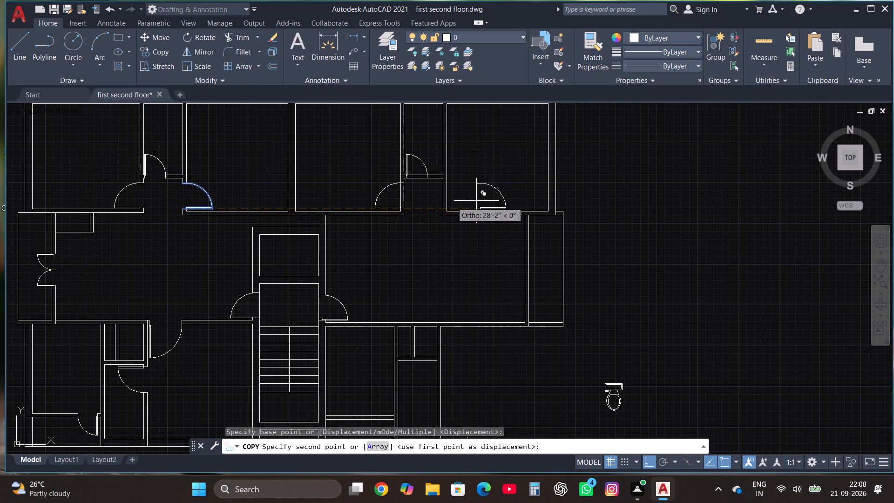
{"action": "scroll", "coordinate": [438, 202], "scroll_direction": "up", "scroll_amount": 4}
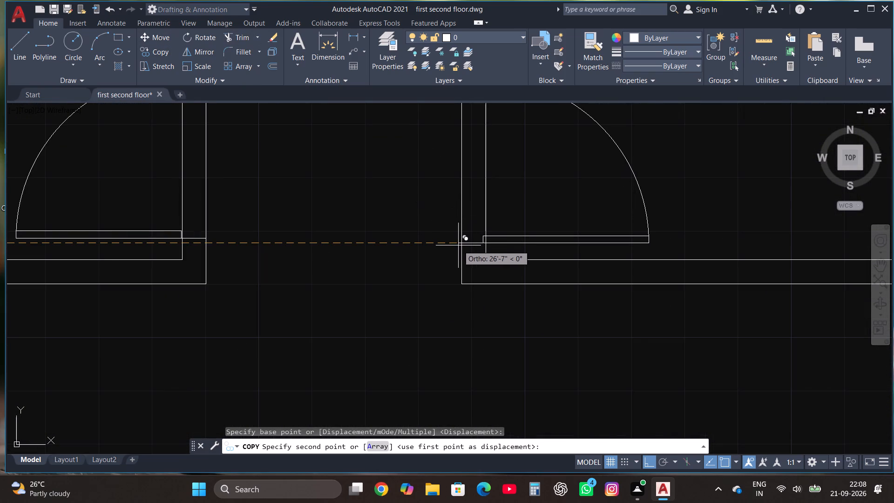
{"action": "left_click", "coordinate": [461, 242]}
Mirror both leaves of the left balcony's double door across a vertical line in the adjoining hall, keeping the original.
{"action": "scroll", "coordinate": [610, 324], "scroll_direction": "down", "scroll_amount": 3}
{"action": "scroll", "coordinate": [539, 178], "scroll_direction": "down", "scroll_amount": 2}
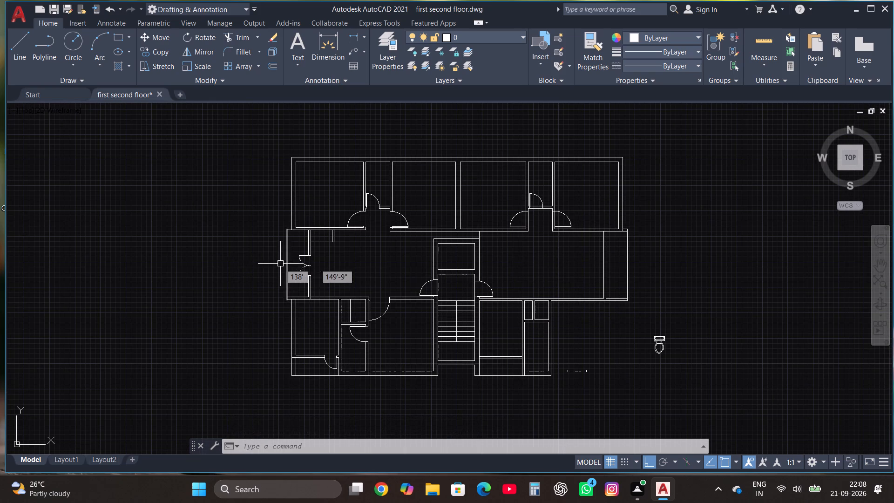
{"action": "left_click", "coordinate": [305, 273]}
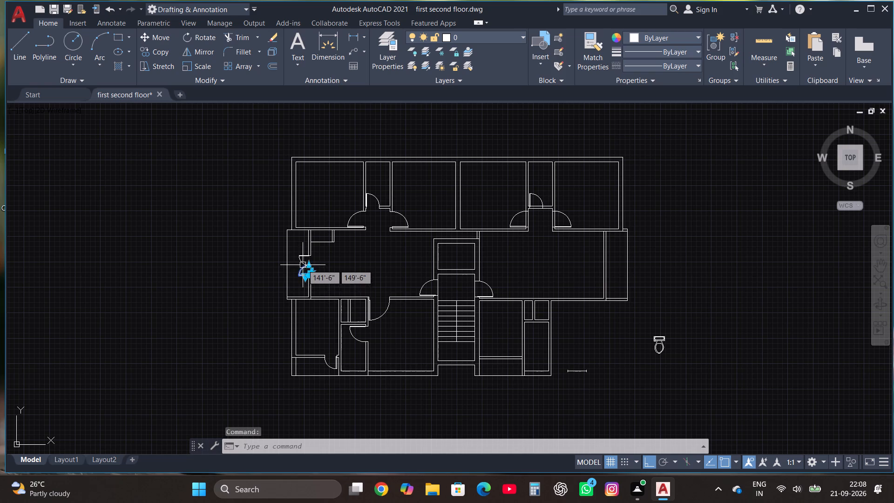
{"action": "left_click", "coordinate": [302, 264]}
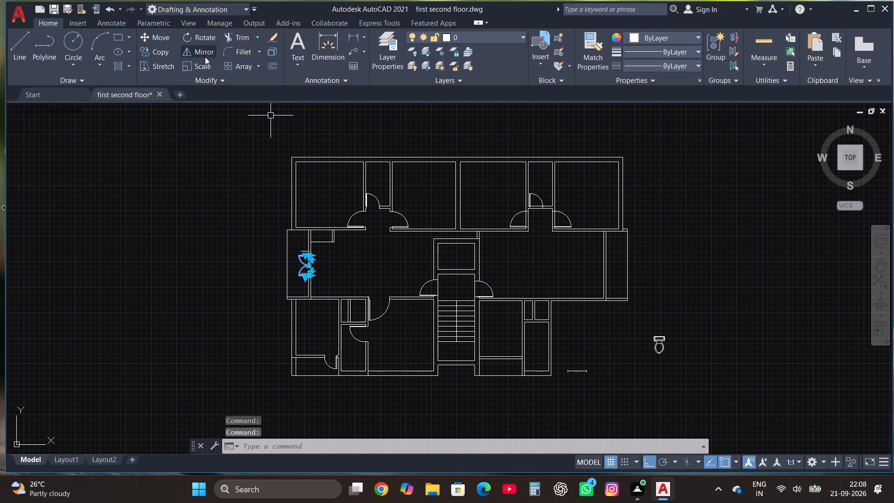
{"action": "left_click", "coordinate": [205, 54]}
{"action": "left_click", "coordinate": [338, 268]}
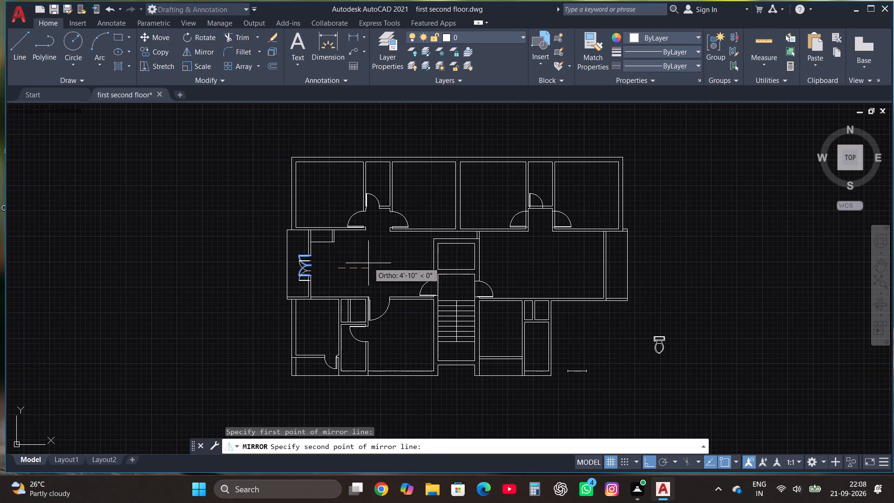
{"action": "left_click", "coordinate": [320, 206]}
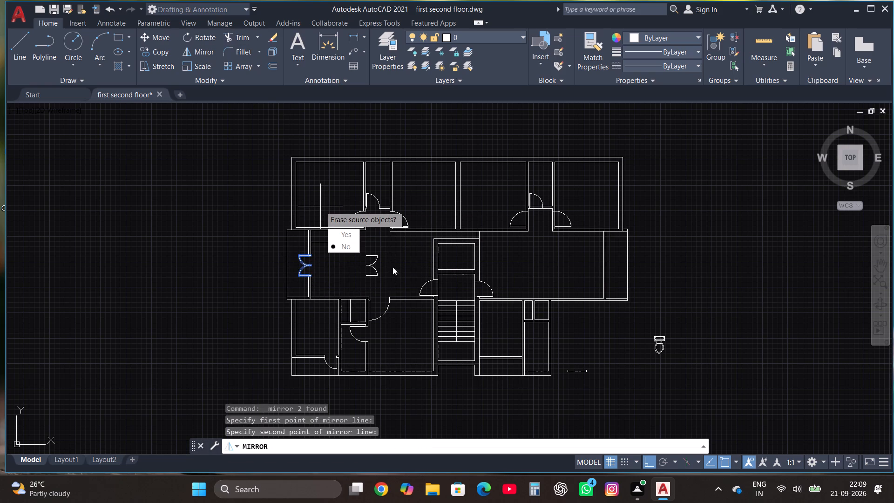
{"action": "left_click_drag", "start_coordinate": [340, 250], "coordinate": [320, 206]}
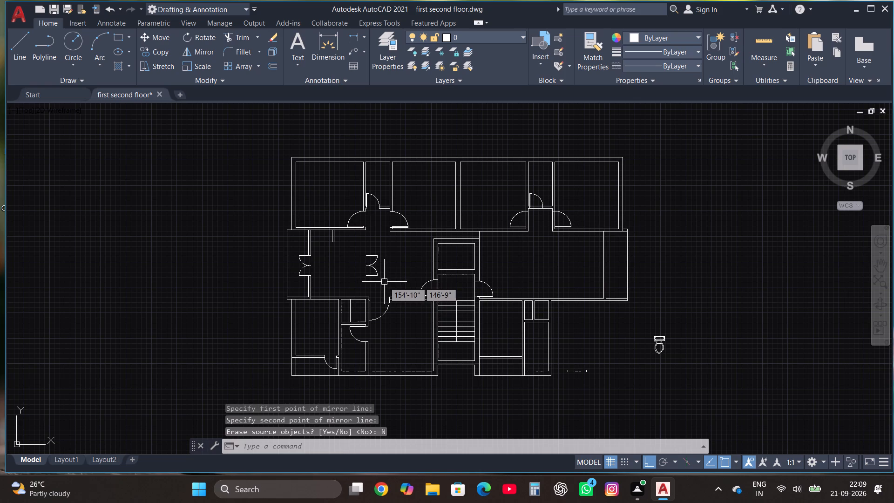
Move the mirrored double door by its lower endpoint onto the outer line of the right balcony's inner wall.
{"action": "left_click", "coordinate": [384, 282]}
{"action": "left_click", "coordinate": [363, 248]}
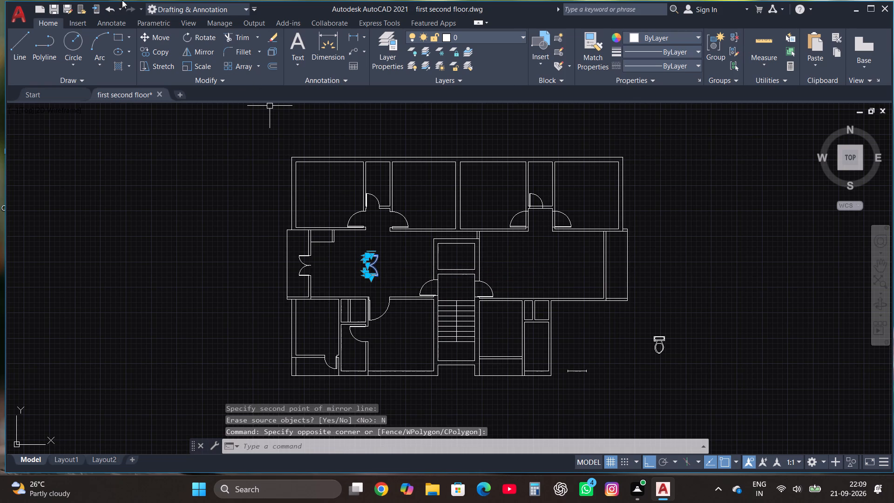
{"action": "left_click", "coordinate": [152, 41]}
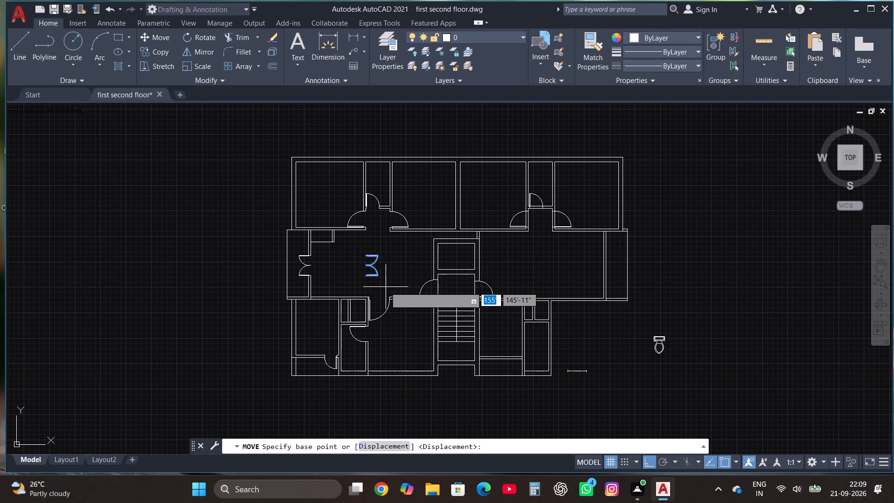
{"action": "left_click", "coordinate": [364, 277]}
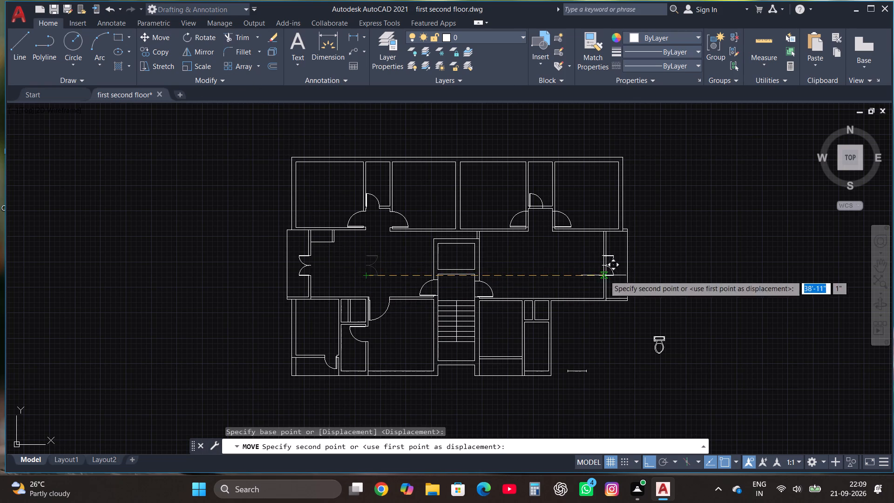
{"action": "scroll", "coordinate": [612, 272], "scroll_direction": "up", "scroll_amount": 3}
{"action": "left_click", "coordinate": [587, 285]}
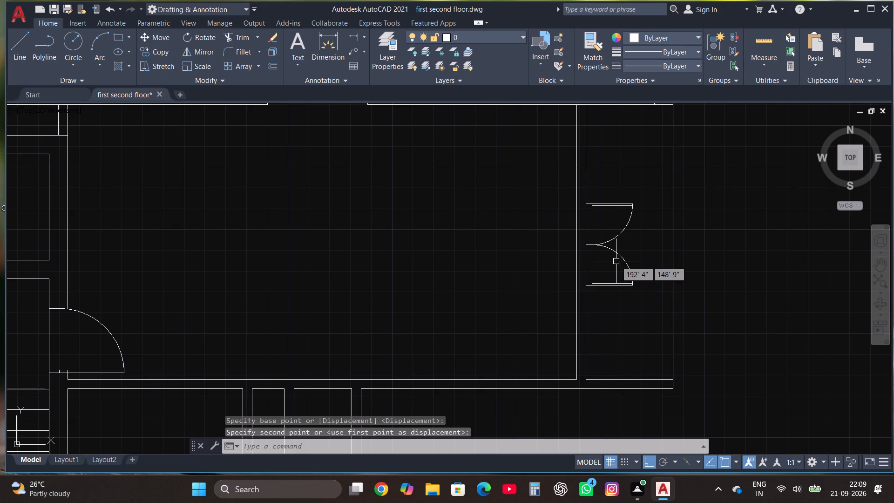
Move the loose window symbol beside the plan's lower-right corner horizontally to the right, beyond the toilet symbol.
{"action": "scroll", "coordinate": [612, 290], "scroll_direction": "down", "scroll_amount": 2}
{"action": "scroll", "coordinate": [544, 285], "scroll_direction": "down", "scroll_amount": 2}
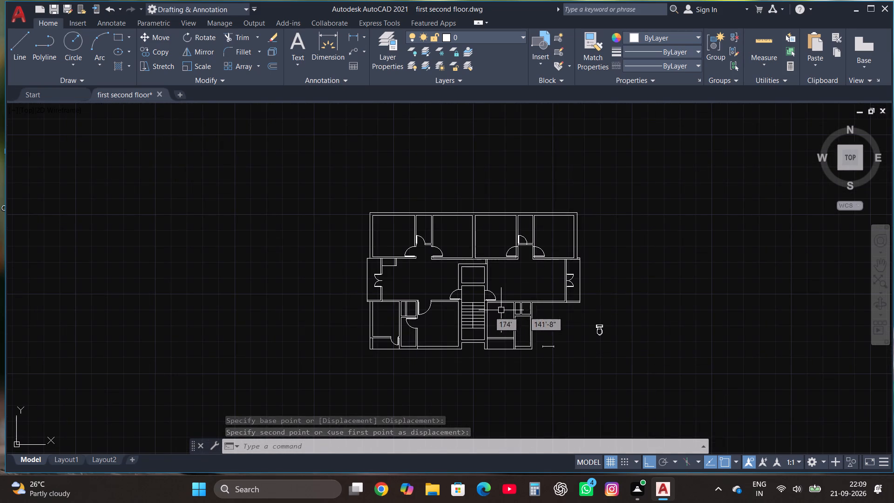
{"action": "scroll", "coordinate": [453, 314], "scroll_direction": "up", "scroll_amount": 2}
{"action": "scroll", "coordinate": [429, 314], "scroll_direction": "down", "scroll_amount": 1}
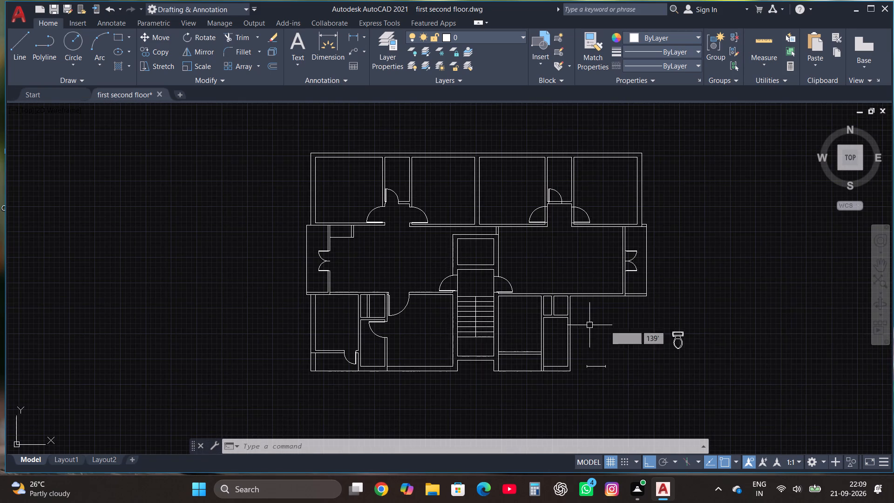
{"action": "left_click", "coordinate": [603, 372]}
{"action": "left_click", "coordinate": [599, 358]}
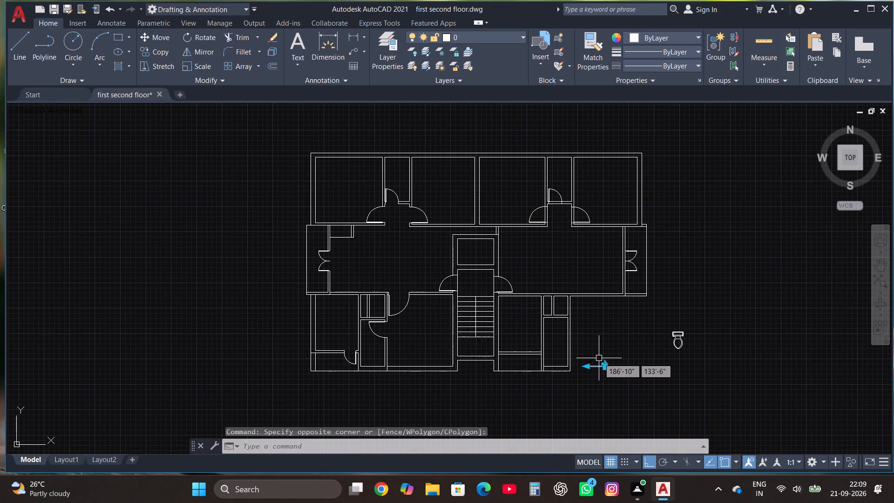
{"action": "left_click", "coordinate": [160, 37]}
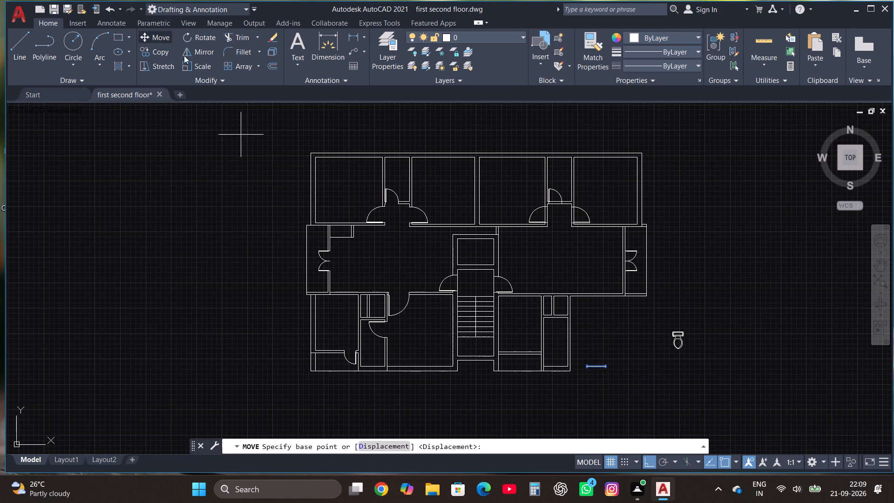
{"action": "left_click", "coordinate": [596, 368]}
{"action": "left_click", "coordinate": [767, 367]}
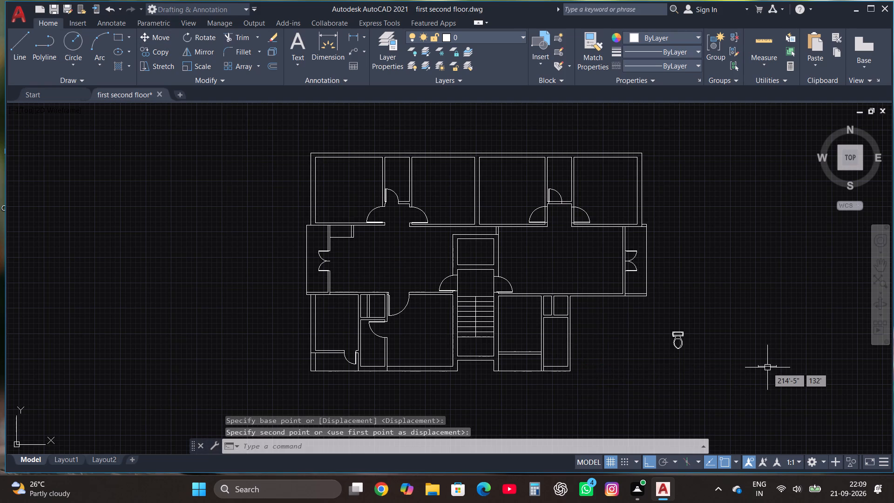
Draw a room outline from the lower-right block's top-right corner: 10'9" right along the wall, 11' down and 10'9" back left.
{"action": "scroll", "coordinate": [767, 367], "scroll_direction": "down", "scroll_amount": 1}
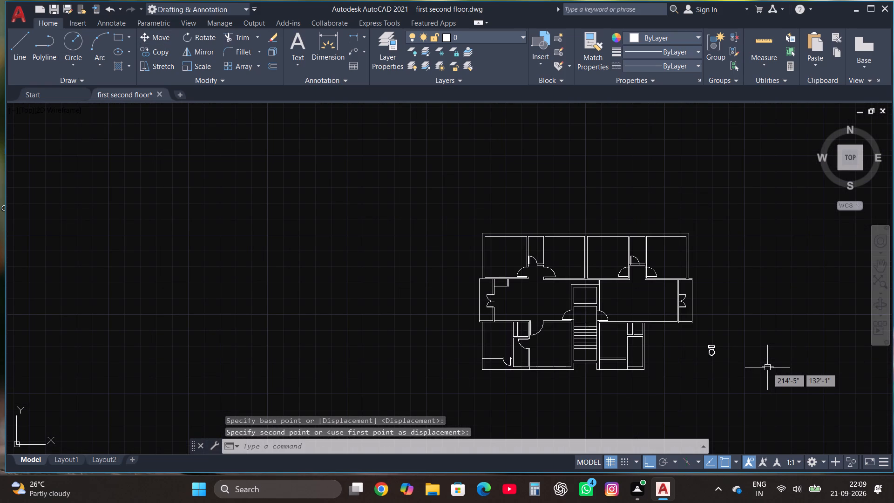
{"action": "scroll", "coordinate": [702, 367], "scroll_direction": "up", "scroll_amount": 3}
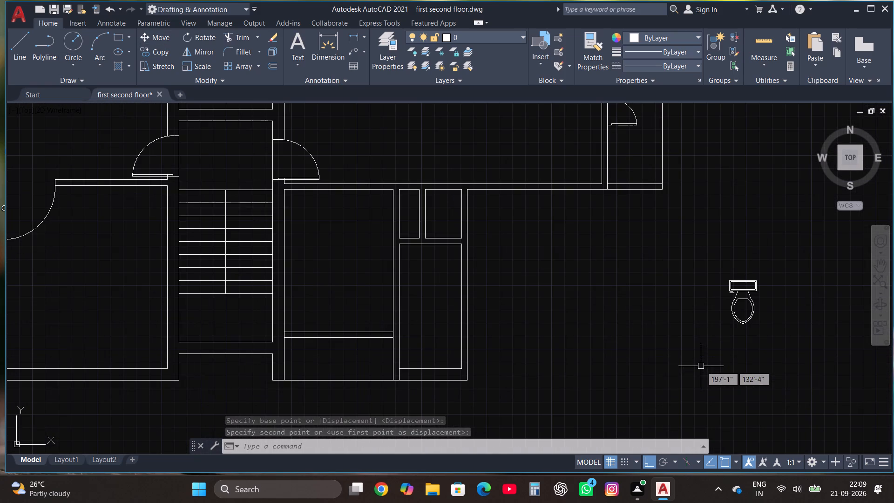
{"action": "left_click", "coordinate": [15, 45]}
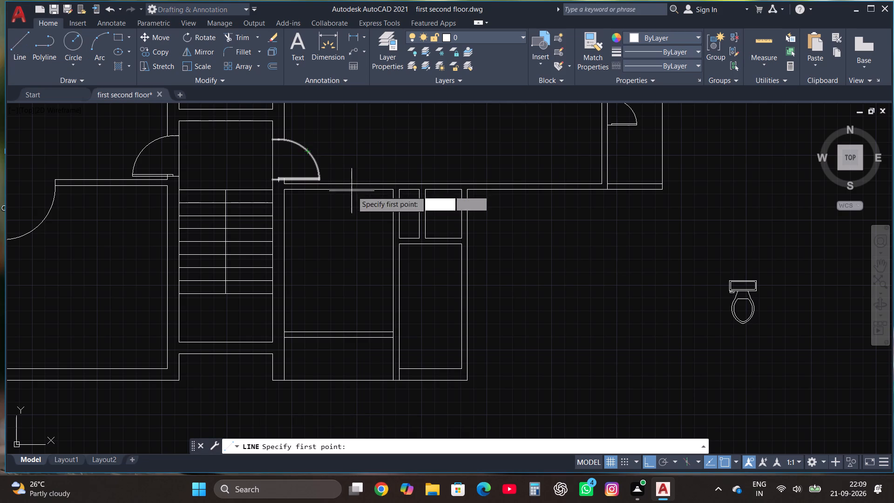
{"action": "left_click", "coordinate": [468, 189]}
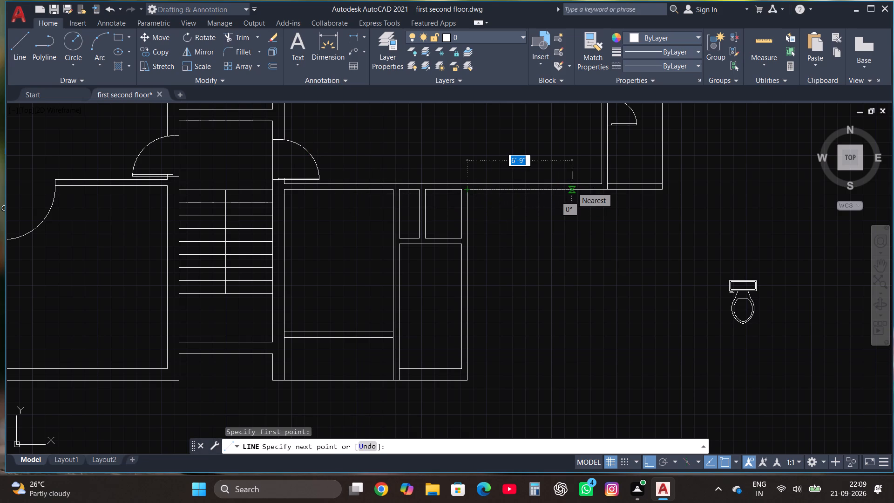
{"action": "type", "text": "10'9\""}
{"action": "key", "text": "Return"}
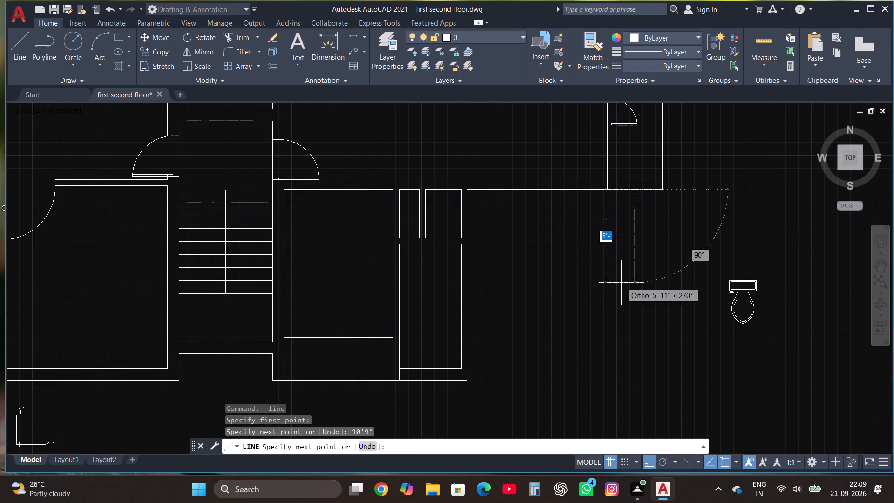
{"action": "type", "text": "11'"}
{"action": "key", "text": "Return"}
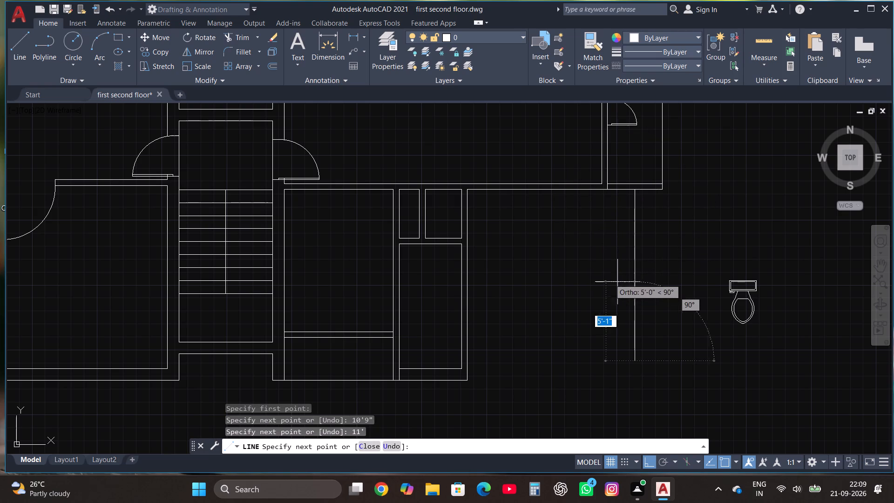
{"action": "type", "text": "10'9\""}
{"action": "key", "text": "Return"}
{"action": "key", "text": "Escape"}
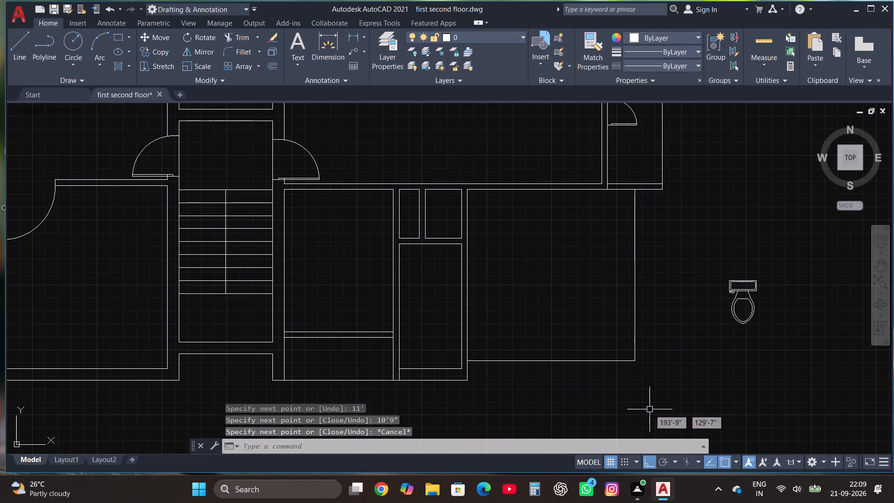
Offset the new lower-right room's vertical side line and bottom line outward by 9" to form its outer wall faces.
{"action": "left_click", "coordinate": [650, 390]}
{"action": "left_click", "coordinate": [590, 301]}
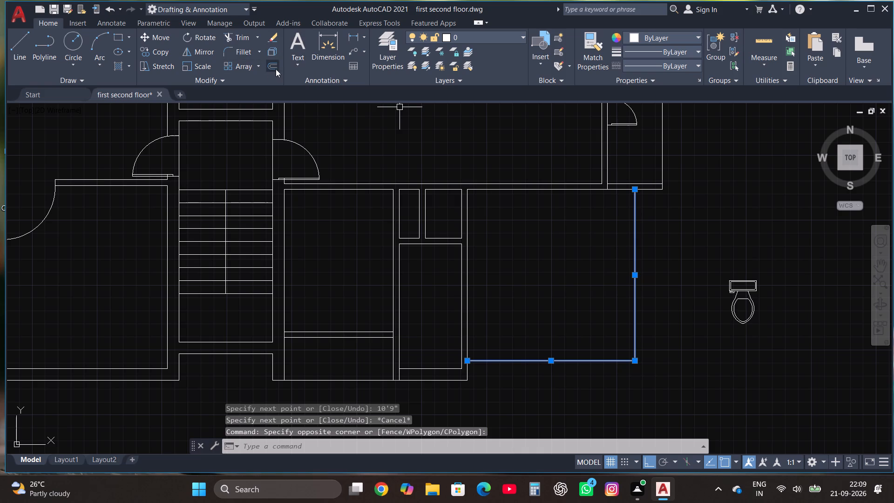
{"action": "left_click", "coordinate": [276, 69]}
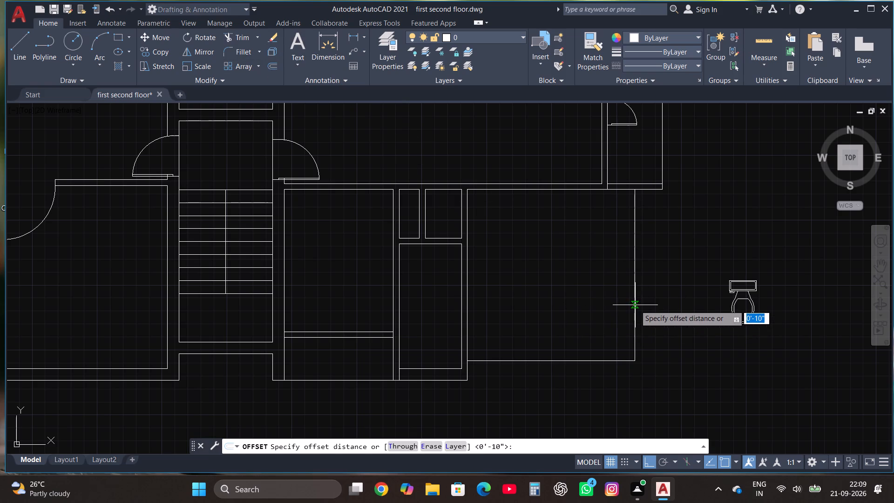
{"action": "left_click", "coordinate": [635, 305]}
{"action": "left_click", "coordinate": [650, 305]}
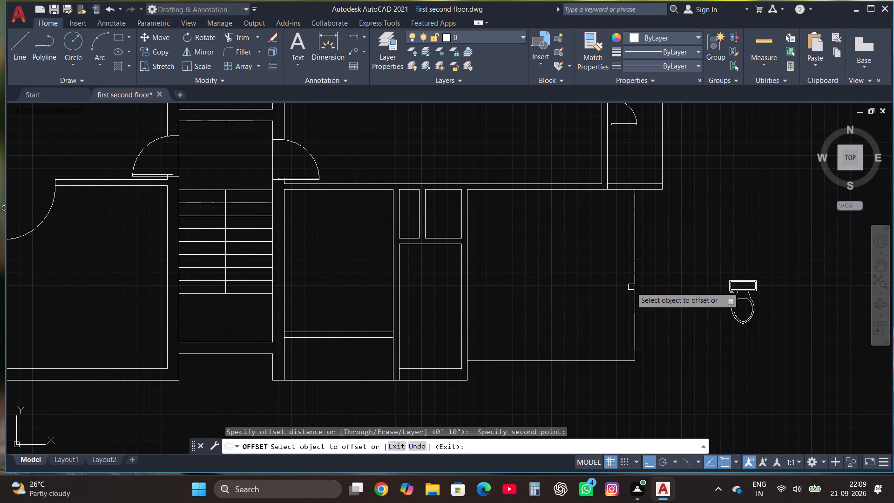
{"action": "left_click", "coordinate": [634, 289]}
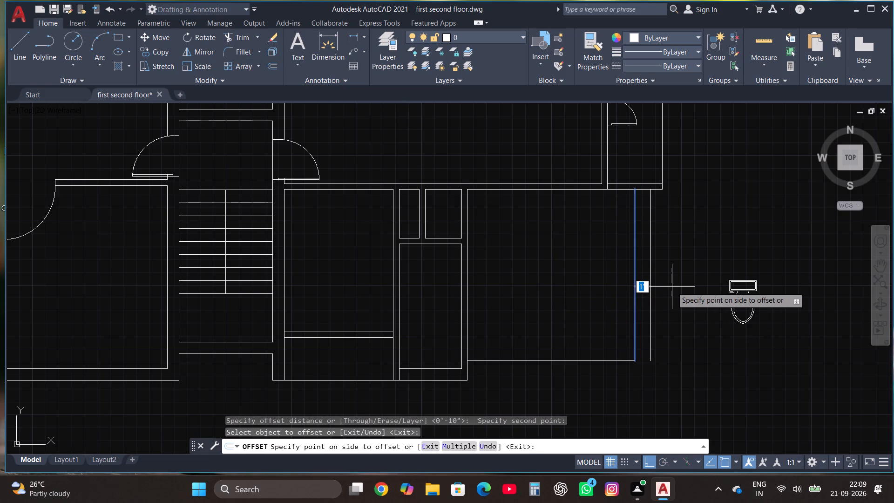
{"action": "type", "text": "9\""}
{"action": "key", "text": "Return"}
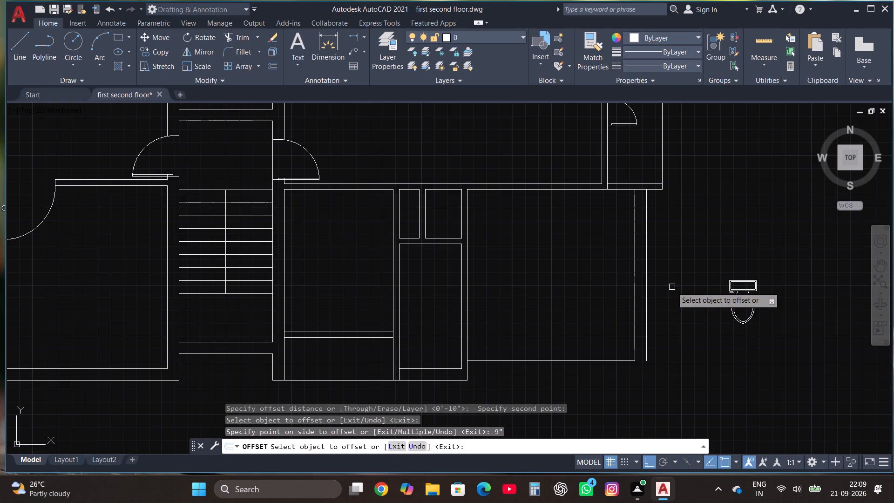
{"action": "left_click", "coordinate": [556, 361]}
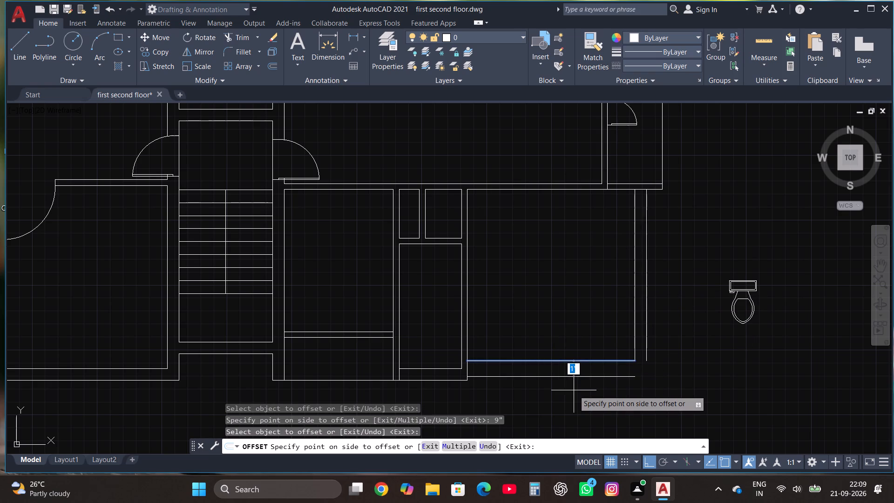
{"action": "type", "text": "9\""}
{"action": "key", "text": "Return"}
{"action": "key", "text": "Escape"}
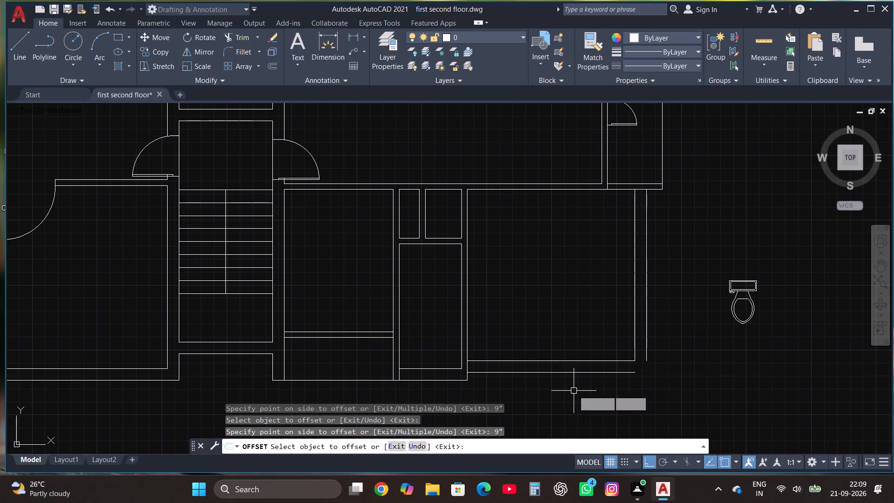
Fillet the two offset wall lines so they meet in a square outer corner at the room's lower right.
{"action": "left_click", "coordinate": [232, 51]}
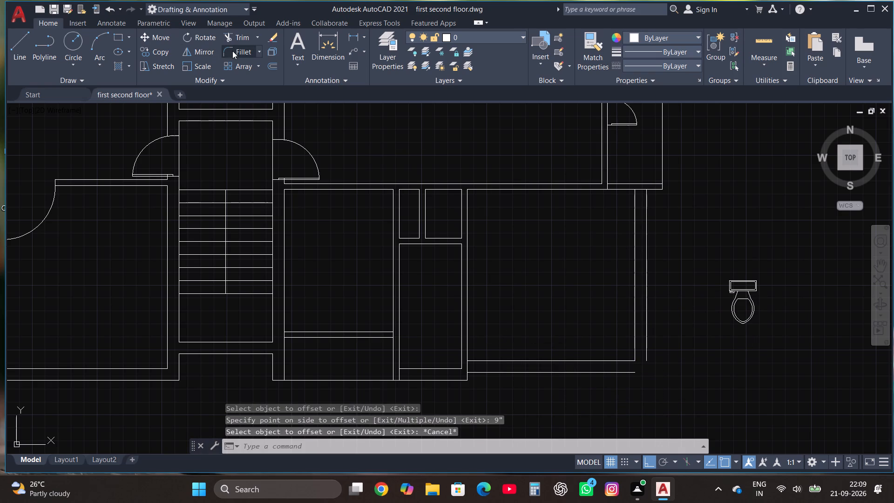
{"action": "left_click", "coordinate": [647, 313]}
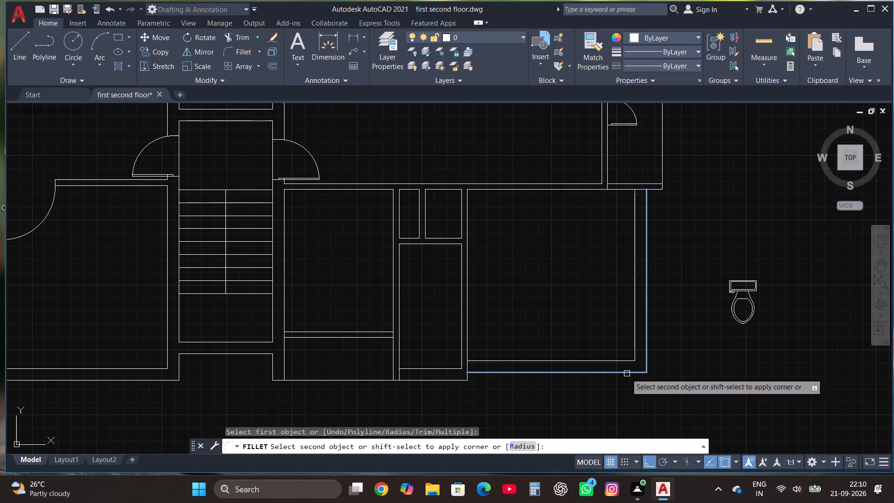
{"action": "left_click", "coordinate": [624, 373]}
{"action": "key", "text": "Escape"}
Copy the lower-left bedroom's hall door by its hinge-side wall corner onto the new lower-right room's top wall, beside the toilet block.
{"action": "scroll", "coordinate": [612, 391], "scroll_direction": "down", "scroll_amount": 2}
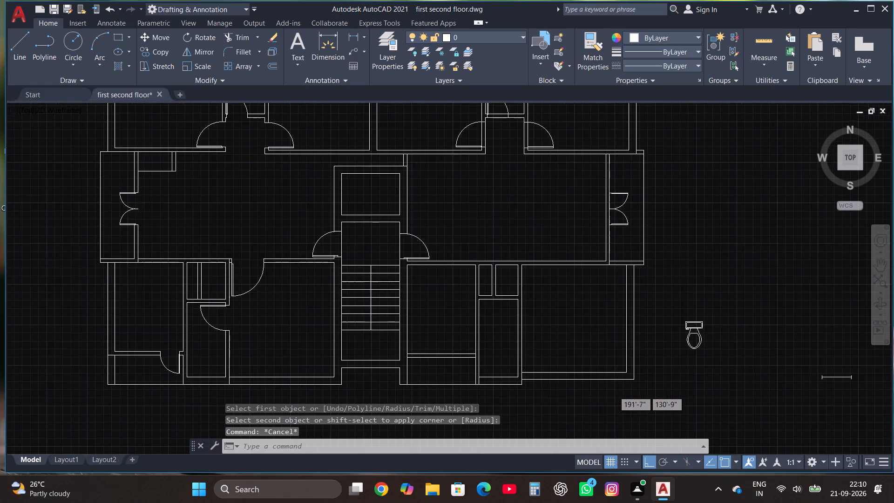
{"action": "left_click", "coordinate": [395, 322]}
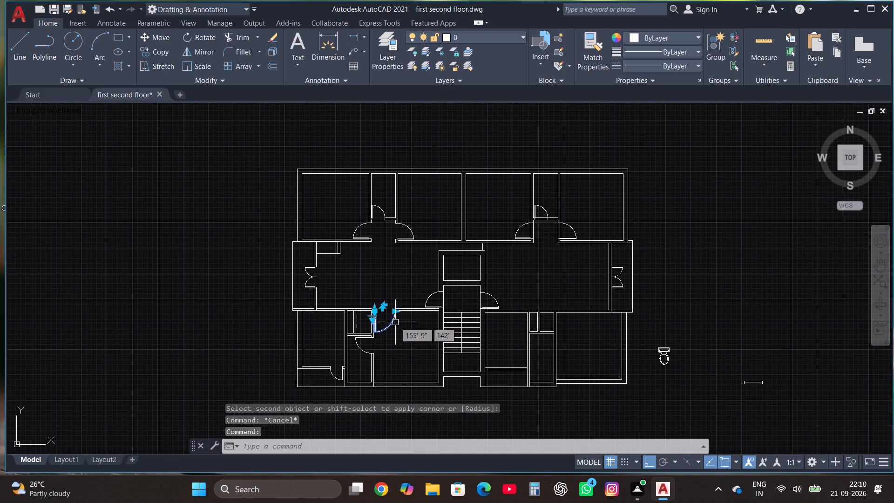
{"action": "left_click", "coordinate": [158, 51]}
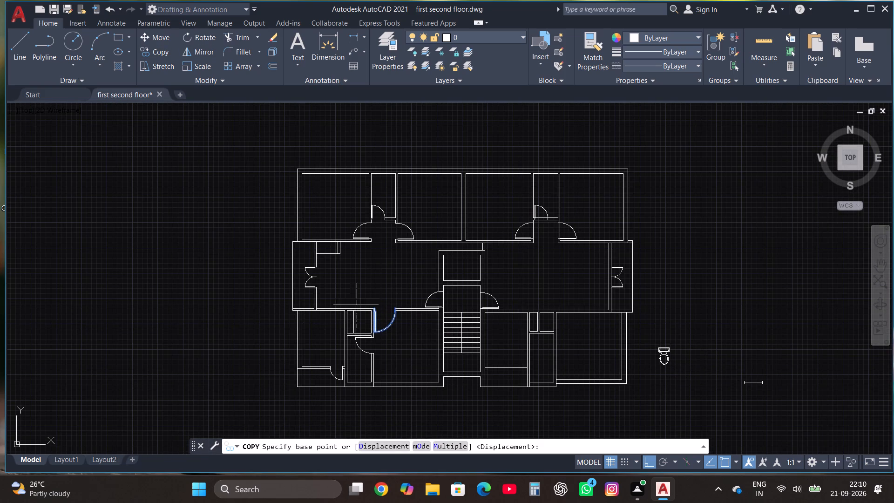
{"action": "scroll", "coordinate": [372, 321], "scroll_direction": "up", "scroll_amount": 3}
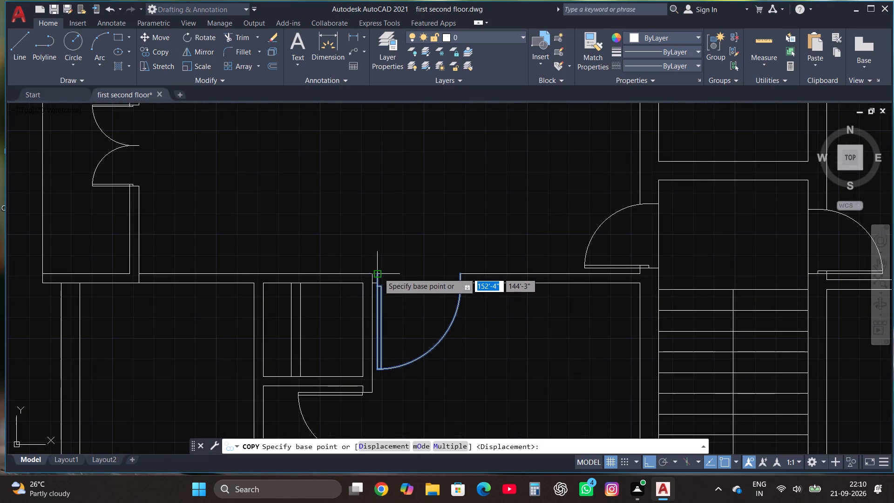
{"action": "left_click", "coordinate": [379, 273]}
{"action": "scroll", "coordinate": [377, 272], "scroll_direction": "down", "scroll_amount": 3}
{"action": "scroll", "coordinate": [570, 275], "scroll_direction": "up", "scroll_amount": 2}
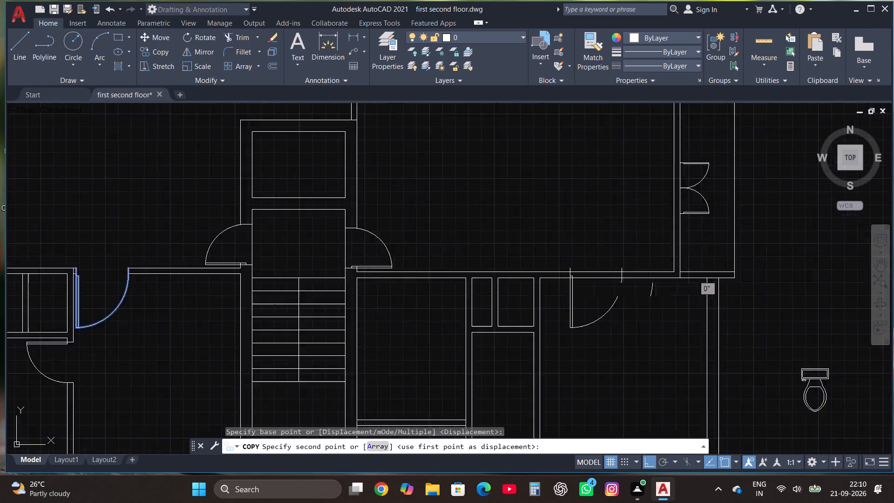
{"action": "scroll", "coordinate": [570, 275], "scroll_direction": "up", "scroll_amount": 2}
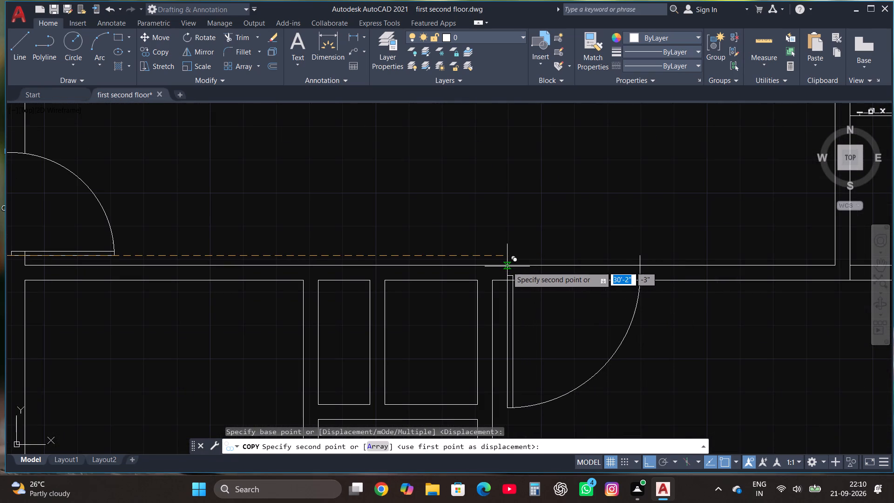
{"action": "left_click", "coordinate": [507, 266]}
Copy the lower-left toilet door 30' horizontally to the right onto the matching toilet wall beside the new room.
{"action": "scroll", "coordinate": [573, 228], "scroll_direction": "down", "scroll_amount": 3}
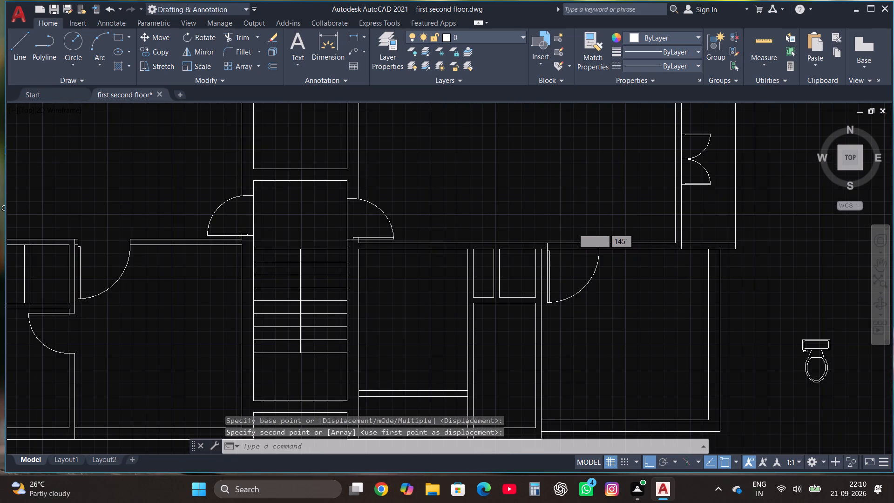
{"action": "scroll", "coordinate": [605, 252], "scroll_direction": "down", "scroll_amount": 1}
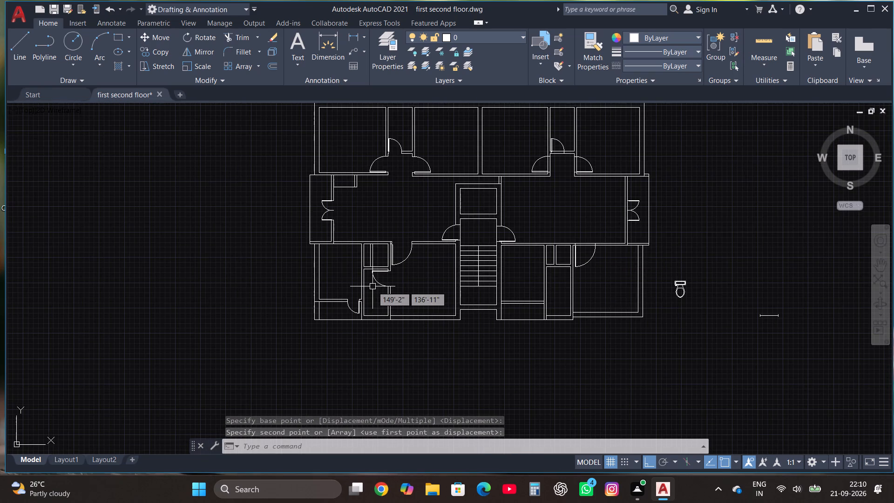
{"action": "scroll", "coordinate": [369, 291], "scroll_direction": "up", "scroll_amount": 2}
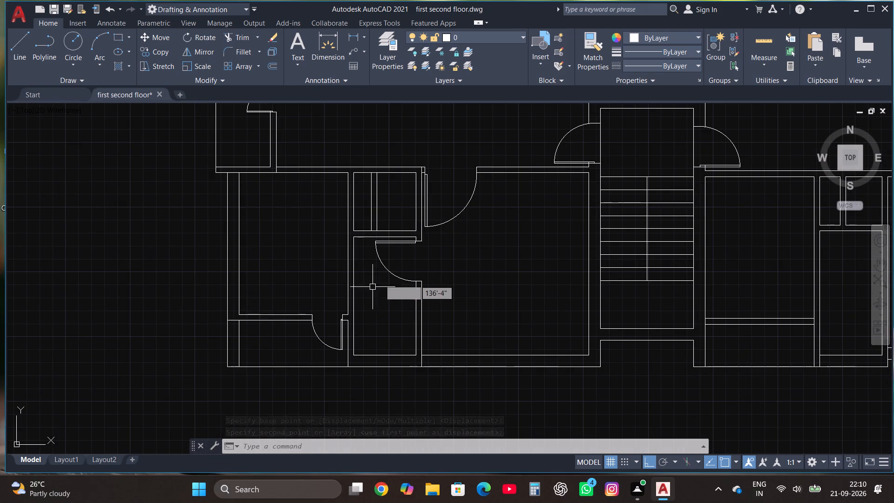
{"action": "left_click", "coordinate": [385, 268]}
{"action": "left_click", "coordinate": [164, 53]}
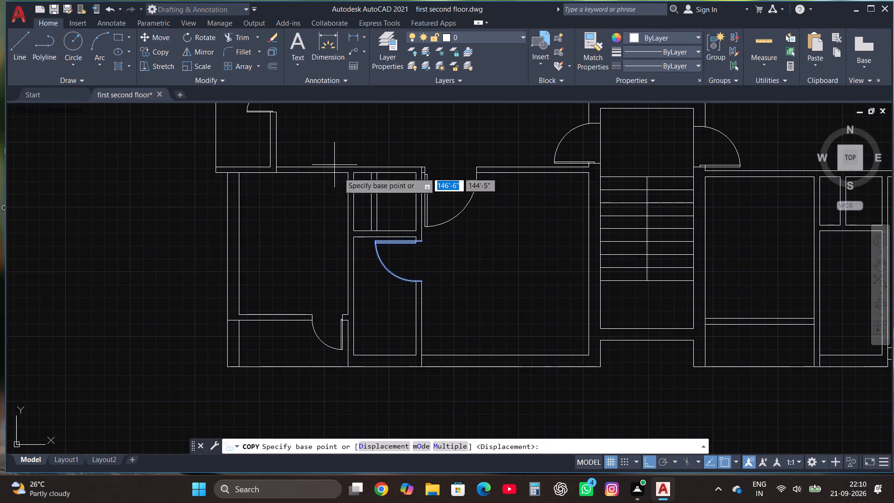
{"action": "left_click", "coordinate": [422, 239]}
{"action": "scroll", "coordinate": [422, 239], "scroll_direction": "down", "scroll_amount": 2}
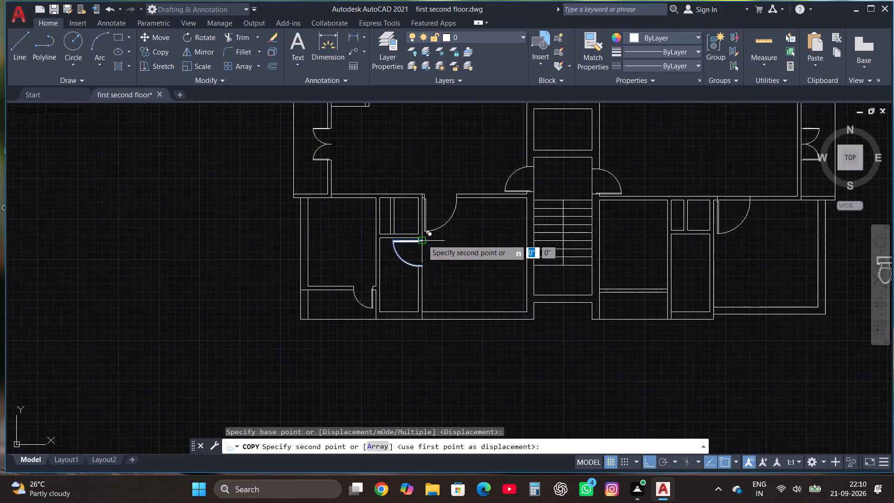
{"action": "scroll", "coordinate": [608, 243], "scroll_direction": "up", "scroll_amount": 3}
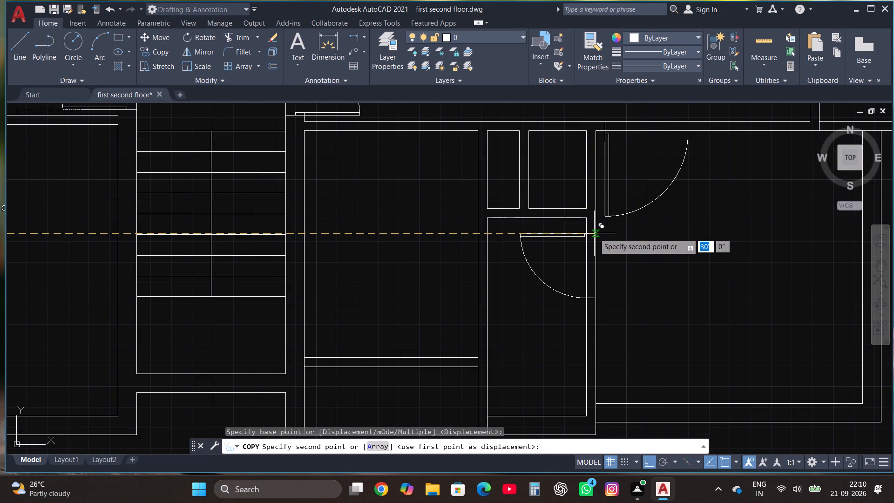
{"action": "left_click", "coordinate": [594, 233]}
Copy the lower-left balcony door, with Ortho off, onto the upper line of the matching partition right of the staircase, near its right end.
{"action": "scroll", "coordinate": [630, 276], "scroll_direction": "down", "scroll_amount": 2}
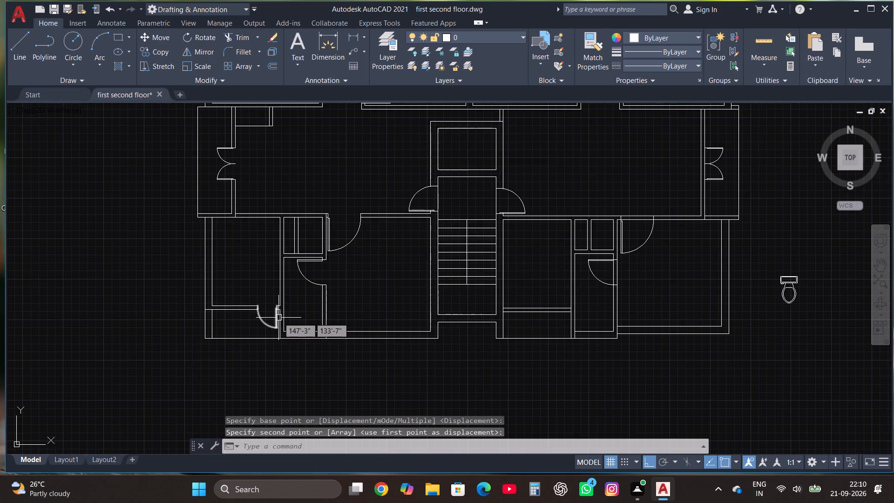
{"action": "left_click", "coordinate": [277, 319]}
{"action": "left_click", "coordinate": [163, 53]}
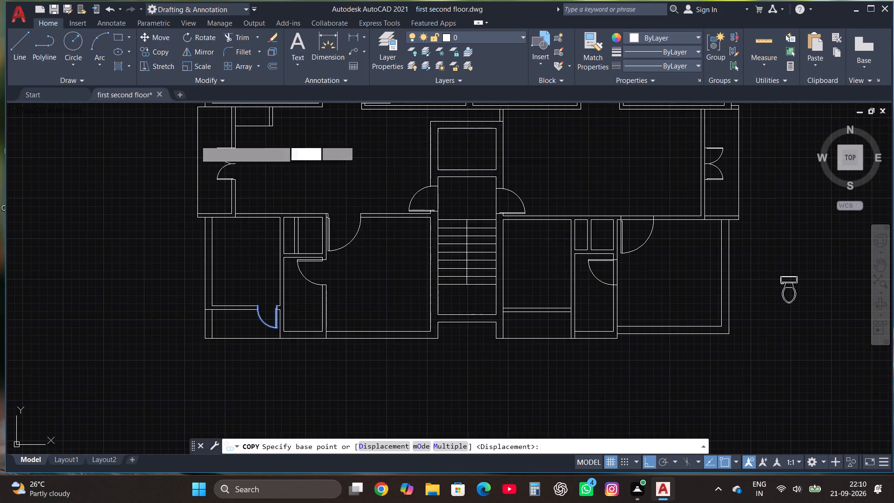
{"action": "scroll", "coordinate": [277, 322], "scroll_direction": "up", "scroll_amount": 3}
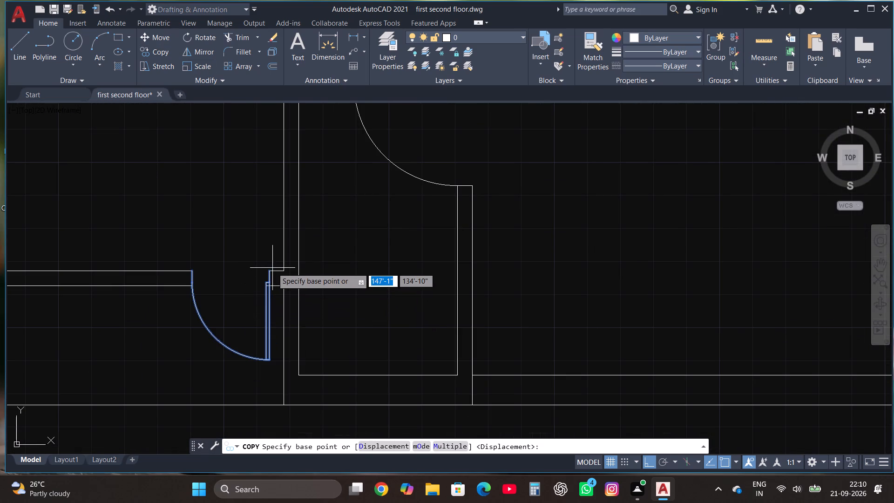
{"action": "left_click", "coordinate": [267, 271]}
{"action": "scroll", "coordinate": [267, 272], "scroll_direction": "down", "scroll_amount": 3}
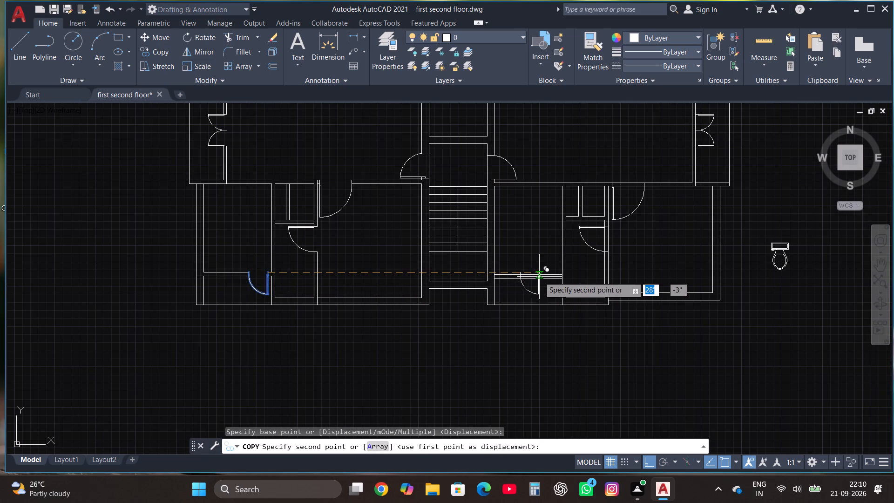
{"action": "scroll", "coordinate": [540, 277], "scroll_direction": "up", "scroll_amount": 4}
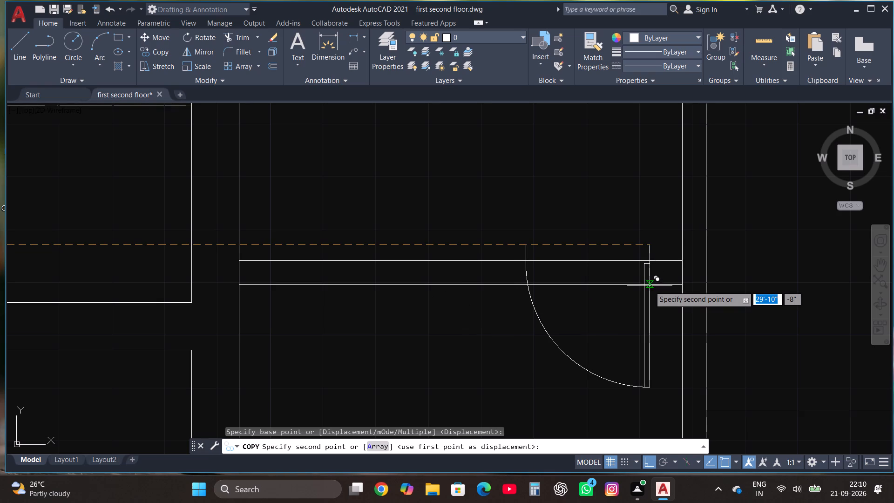
{"action": "key", "text": "F8"}
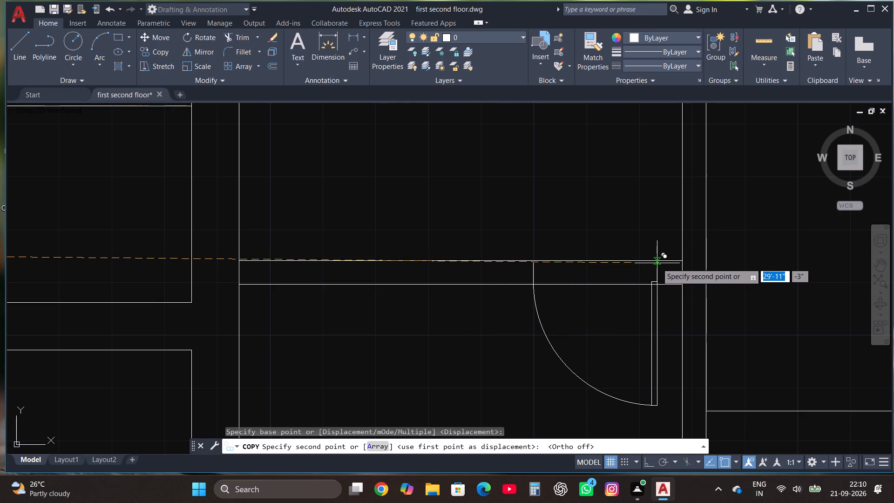
{"action": "left_click", "coordinate": [655, 259]}
Trim the wall lines across the openings of the three copied doors: the lower balcony, the toilet and the new room.
{"action": "scroll", "coordinate": [600, 273], "scroll_direction": "down", "scroll_amount": 5}
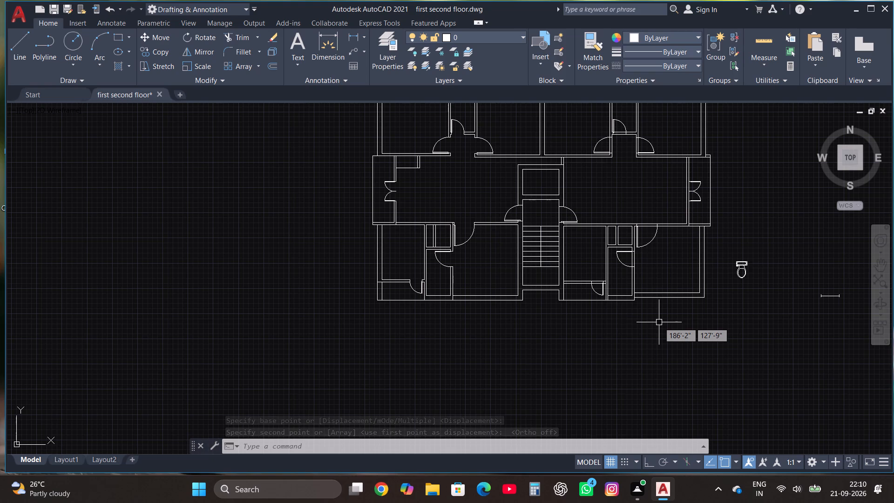
{"action": "left_click", "coordinate": [238, 36]}
{"action": "scroll", "coordinate": [633, 299], "scroll_direction": "up", "scroll_amount": 3}
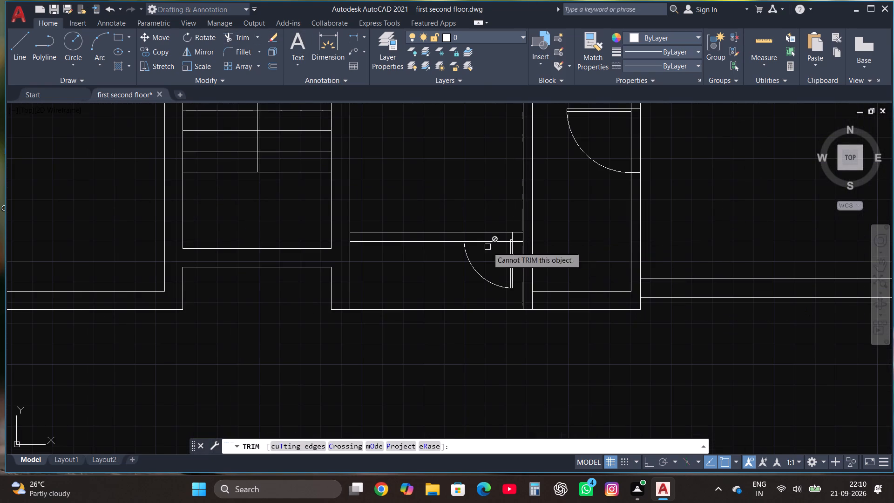
{"action": "left_click", "coordinate": [488, 252]}
{"action": "left_click", "coordinate": [489, 217]}
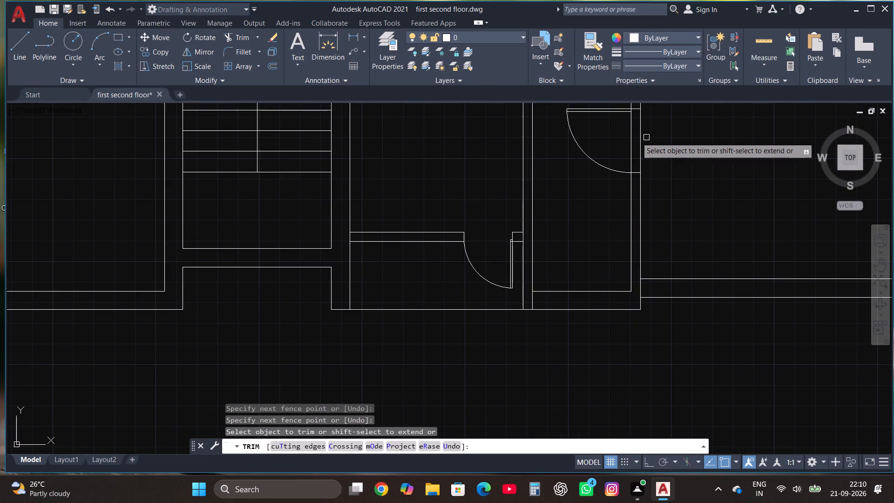
{"action": "left_click", "coordinate": [619, 143]}
{"action": "left_click", "coordinate": [660, 135]}
{"action": "scroll", "coordinate": [596, 266], "scroll_direction": "down", "scroll_amount": 3}
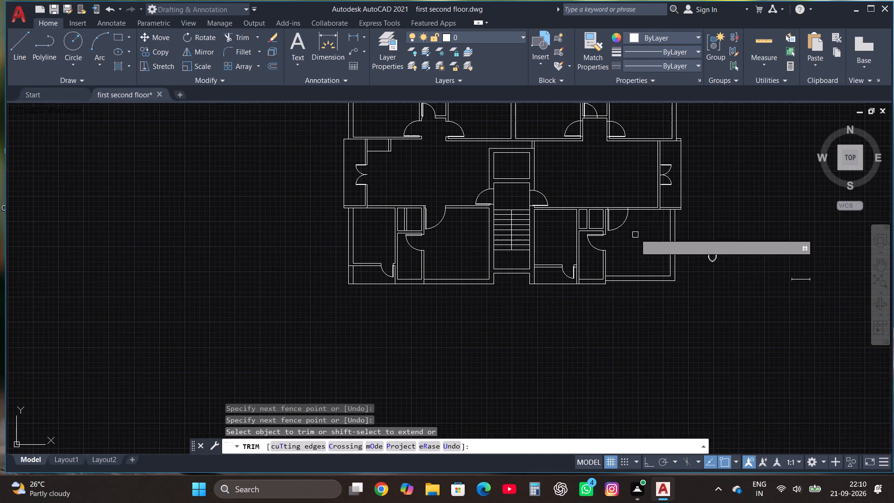
{"action": "scroll", "coordinate": [632, 214], "scroll_direction": "up", "scroll_amount": 1}
{"action": "left_click", "coordinate": [608, 216]}
{"action": "left_click", "coordinate": [608, 182]}
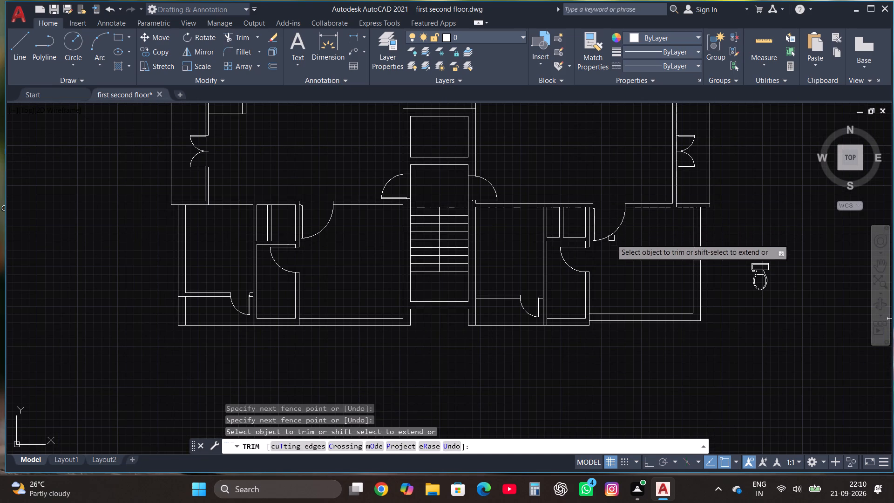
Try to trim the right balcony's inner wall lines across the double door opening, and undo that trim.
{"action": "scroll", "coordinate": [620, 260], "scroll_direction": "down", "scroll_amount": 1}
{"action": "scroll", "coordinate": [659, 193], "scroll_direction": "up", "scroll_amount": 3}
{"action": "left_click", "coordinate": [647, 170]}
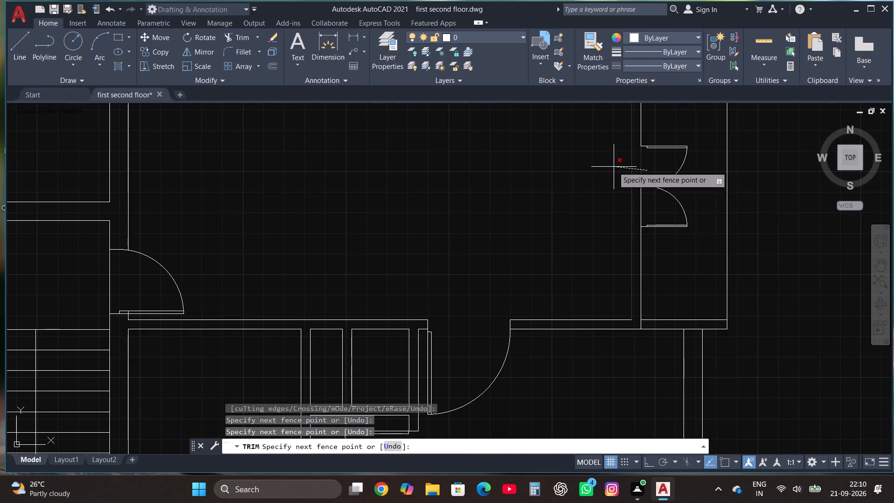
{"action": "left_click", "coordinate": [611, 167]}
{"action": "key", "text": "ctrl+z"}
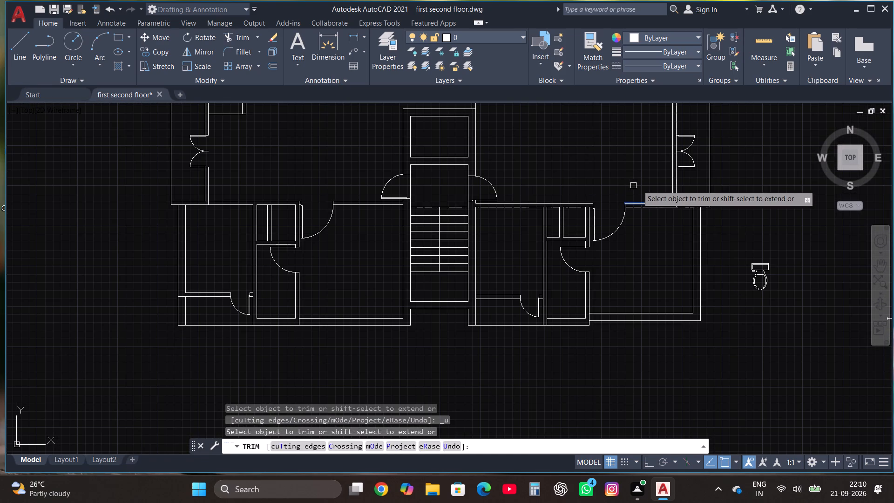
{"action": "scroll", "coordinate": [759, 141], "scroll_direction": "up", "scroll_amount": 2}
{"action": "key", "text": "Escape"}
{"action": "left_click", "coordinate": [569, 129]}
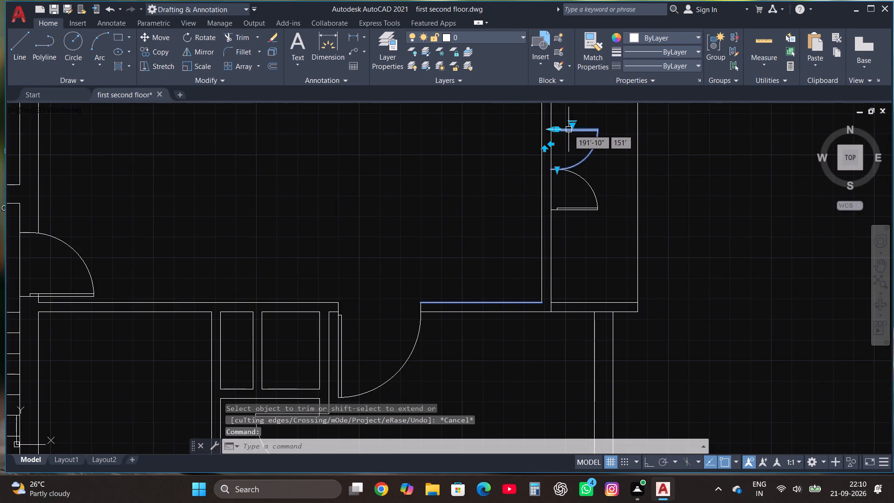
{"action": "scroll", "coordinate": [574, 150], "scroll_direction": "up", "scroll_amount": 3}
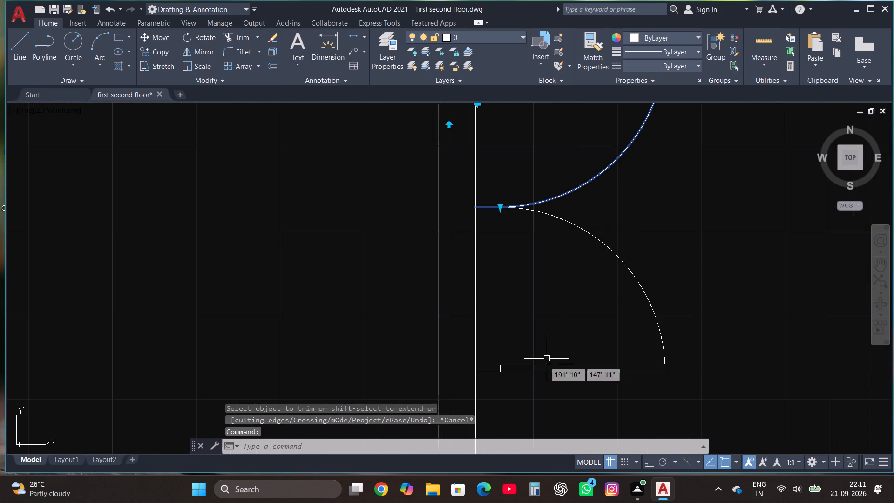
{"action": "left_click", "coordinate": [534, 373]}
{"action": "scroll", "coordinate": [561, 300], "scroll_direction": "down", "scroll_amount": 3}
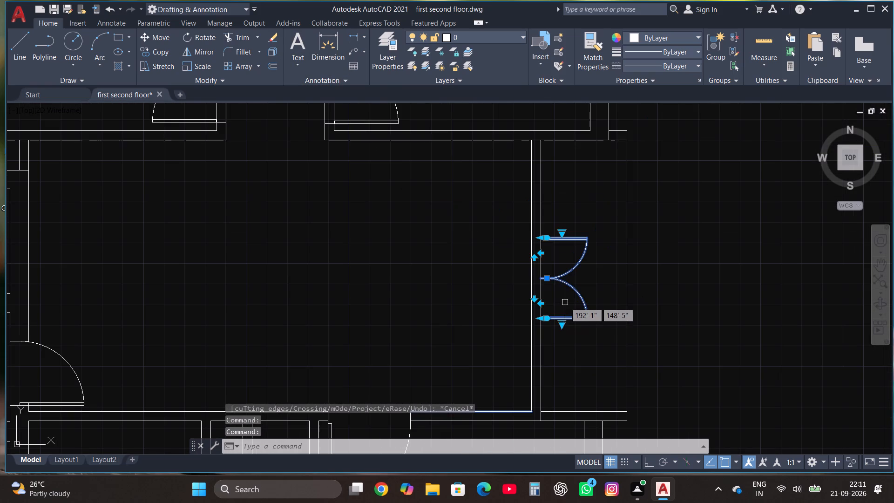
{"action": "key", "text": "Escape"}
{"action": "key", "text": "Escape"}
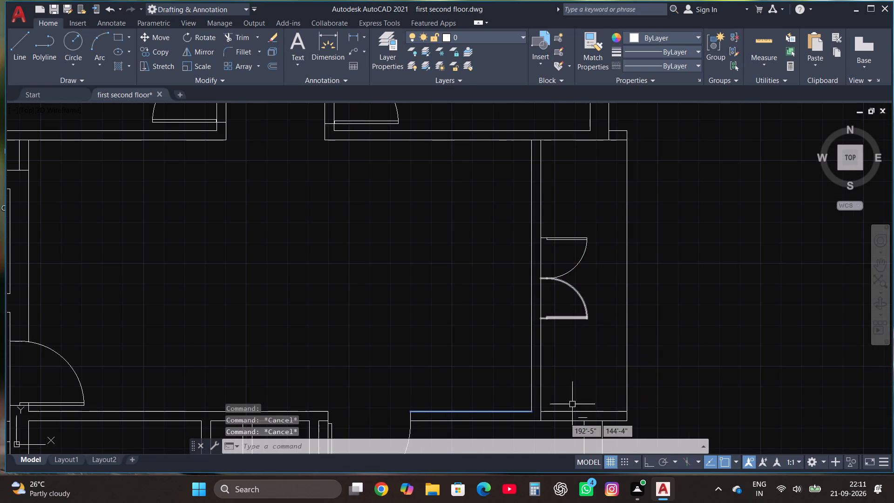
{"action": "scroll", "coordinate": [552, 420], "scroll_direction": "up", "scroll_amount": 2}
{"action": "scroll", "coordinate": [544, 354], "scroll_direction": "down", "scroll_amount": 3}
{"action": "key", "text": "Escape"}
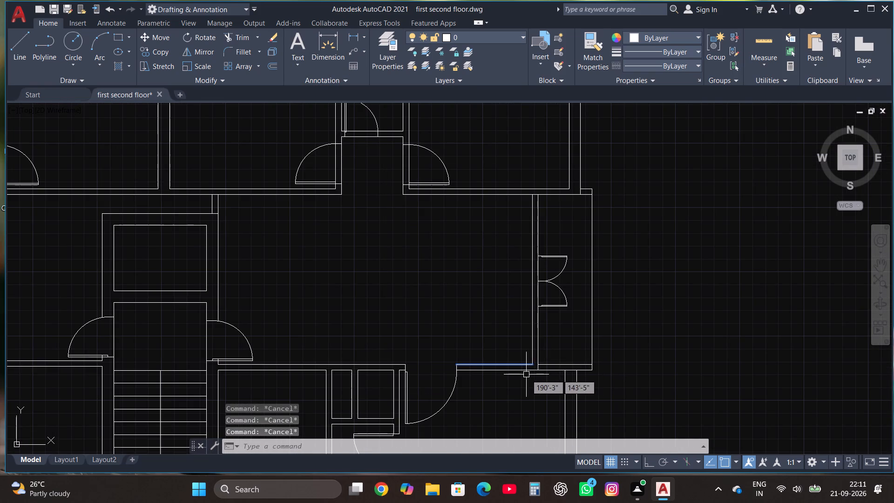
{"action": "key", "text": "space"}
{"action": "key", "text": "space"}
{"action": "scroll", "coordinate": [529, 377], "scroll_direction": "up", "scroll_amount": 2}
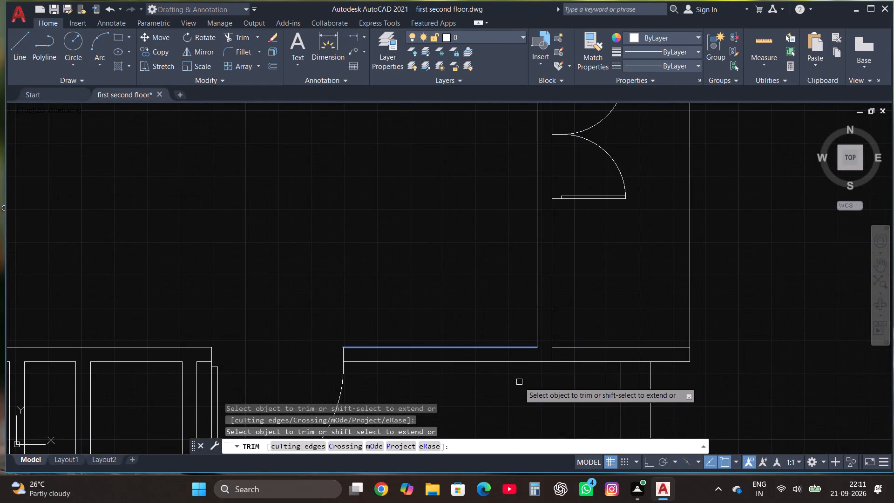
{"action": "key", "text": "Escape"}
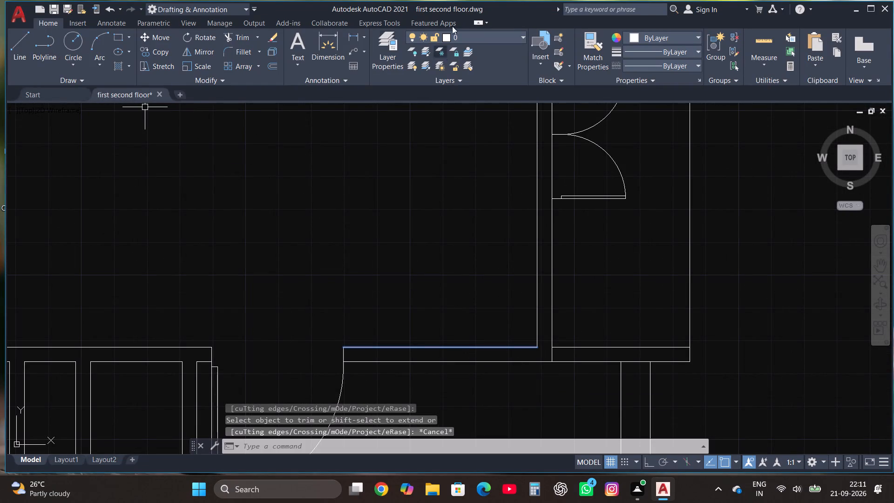
Draw a short line across the wall thickness at the lower end of the right balcony's inner wall.
{"action": "left_click", "coordinate": [22, 47]}
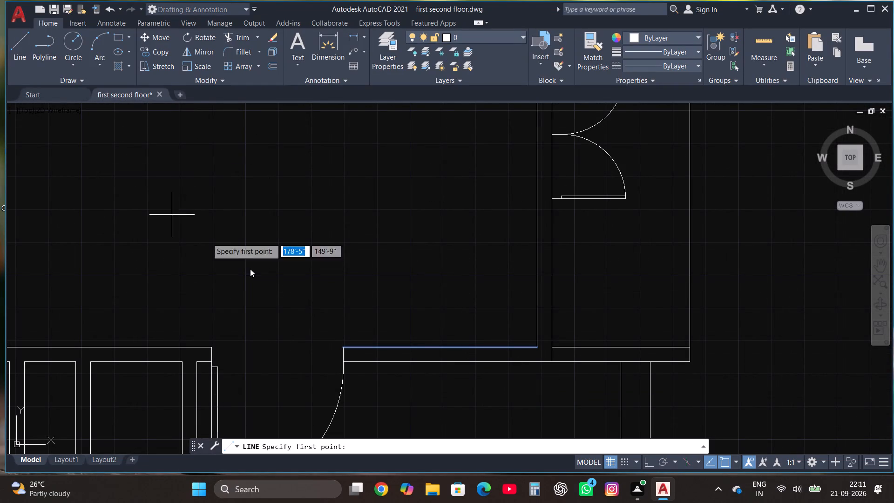
{"action": "left_click", "coordinate": [535, 347]}
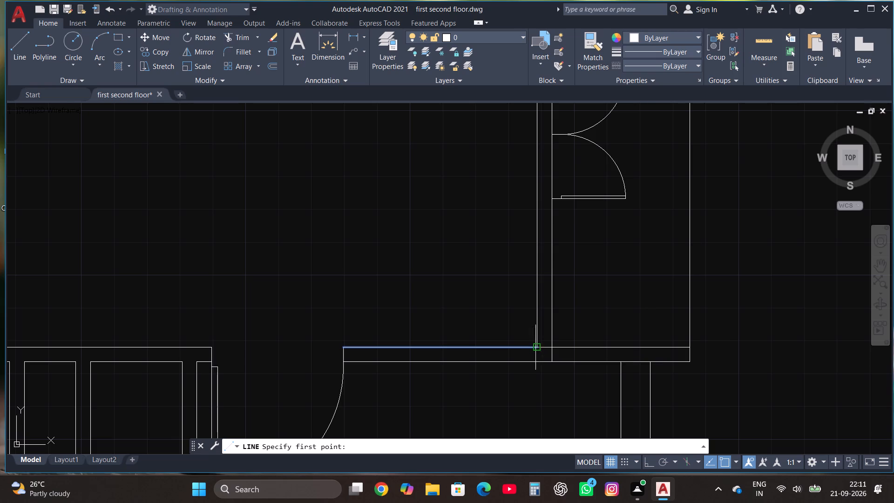
{"action": "left_click", "coordinate": [551, 347]}
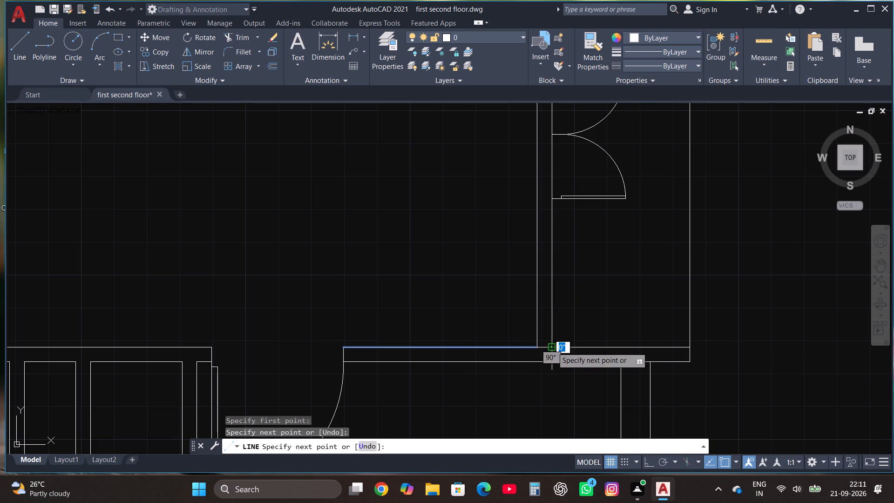
{"action": "key", "text": "Escape"}
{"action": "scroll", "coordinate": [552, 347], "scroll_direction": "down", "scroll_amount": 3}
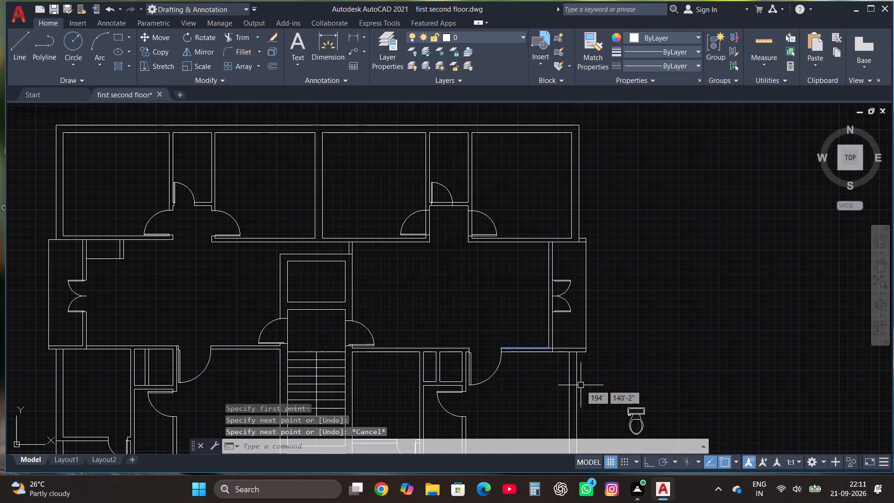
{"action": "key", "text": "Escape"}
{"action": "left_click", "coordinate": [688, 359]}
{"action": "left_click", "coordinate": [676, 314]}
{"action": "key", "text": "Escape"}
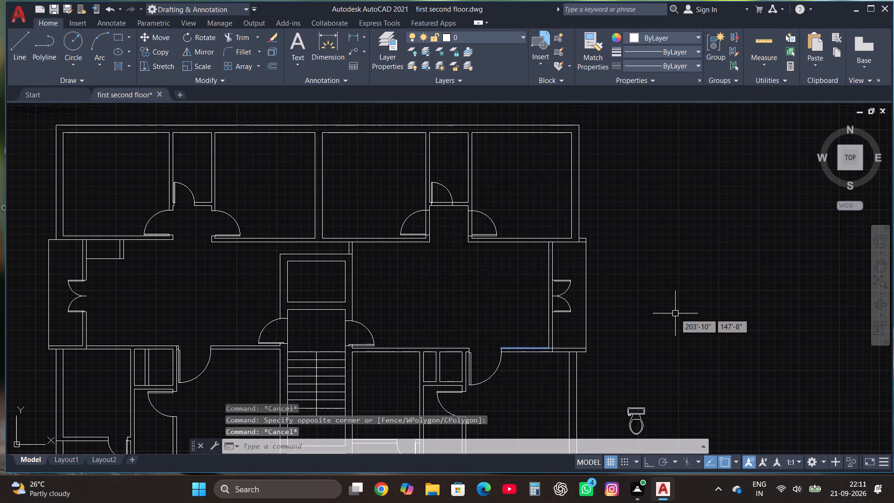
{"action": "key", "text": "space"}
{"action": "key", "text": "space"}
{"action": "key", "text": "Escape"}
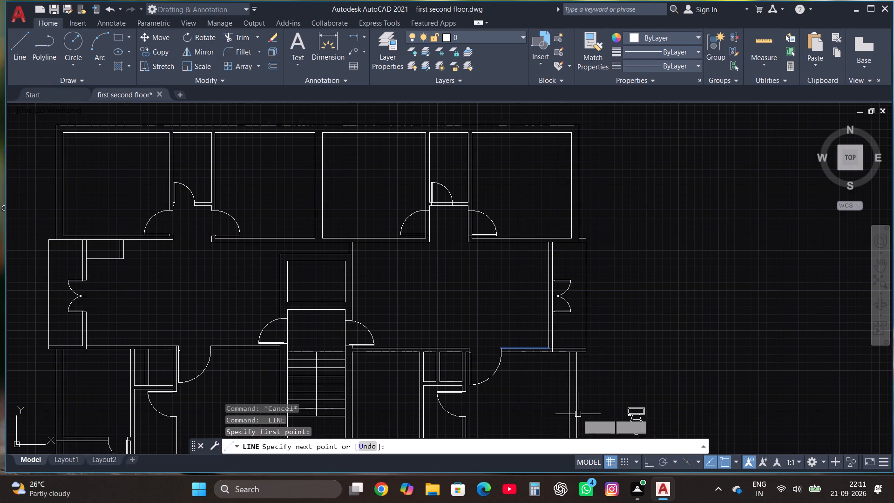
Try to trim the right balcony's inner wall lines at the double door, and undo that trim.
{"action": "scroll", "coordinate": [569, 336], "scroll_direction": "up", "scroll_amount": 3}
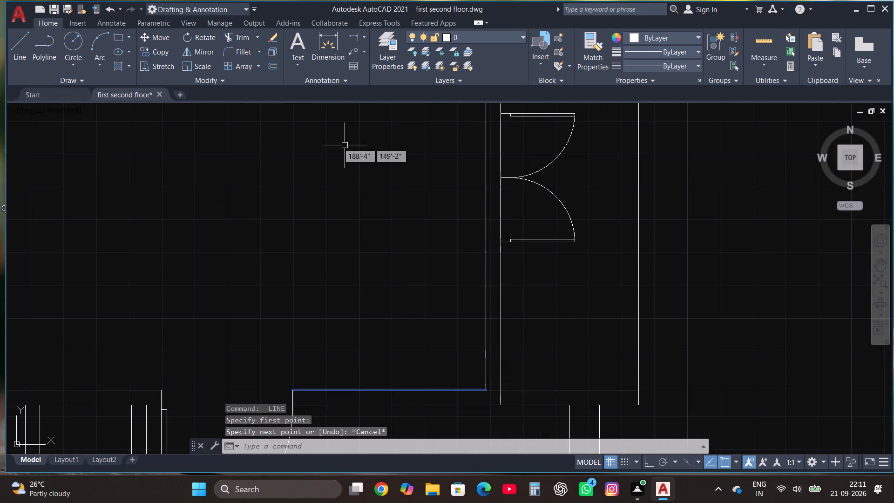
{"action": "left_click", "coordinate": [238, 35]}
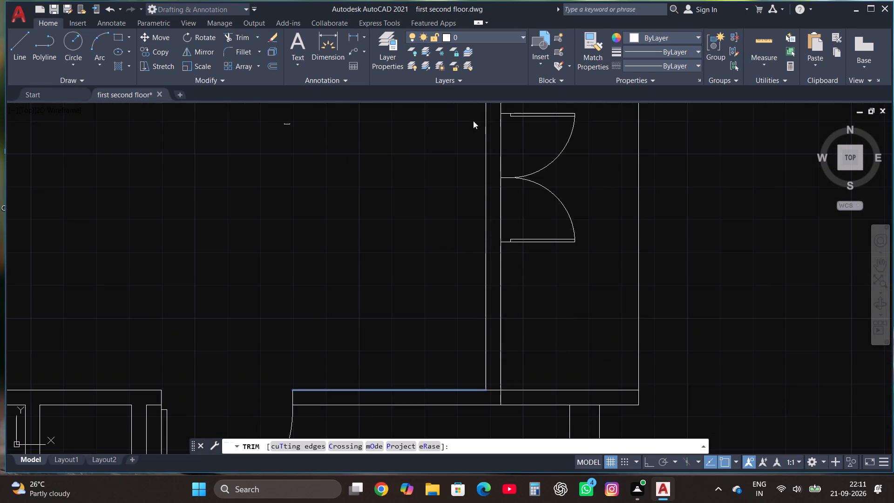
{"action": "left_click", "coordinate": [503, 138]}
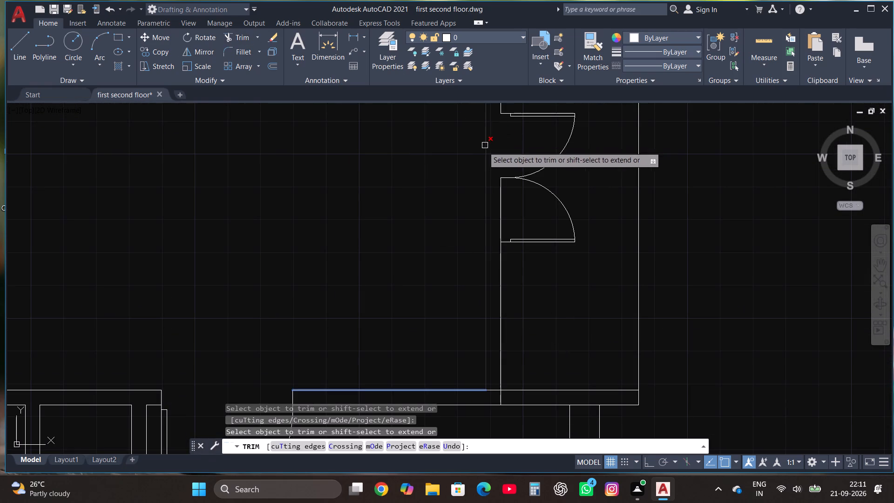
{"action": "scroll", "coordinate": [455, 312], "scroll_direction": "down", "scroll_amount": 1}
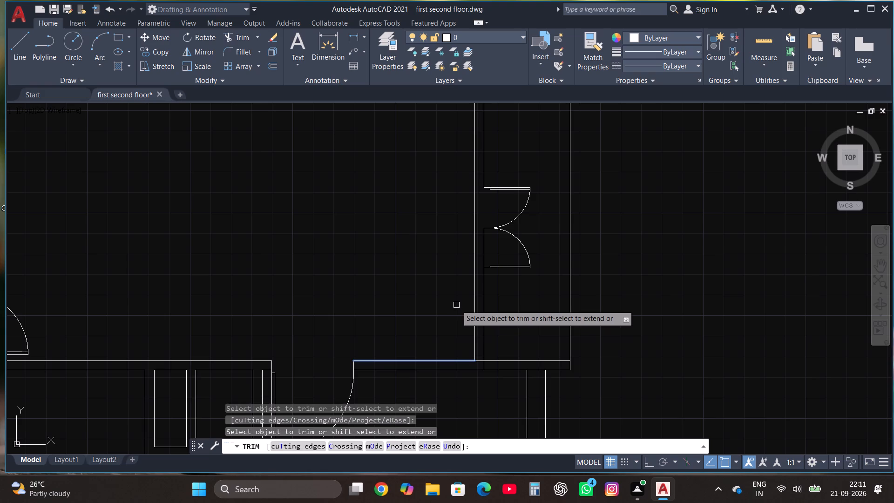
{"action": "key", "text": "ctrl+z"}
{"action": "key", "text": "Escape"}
Move the right balcony's double door horizontally from the wall's outer line onto its inner, room-side line.
{"action": "scroll", "coordinate": [461, 305], "scroll_direction": "down", "scroll_amount": 2}
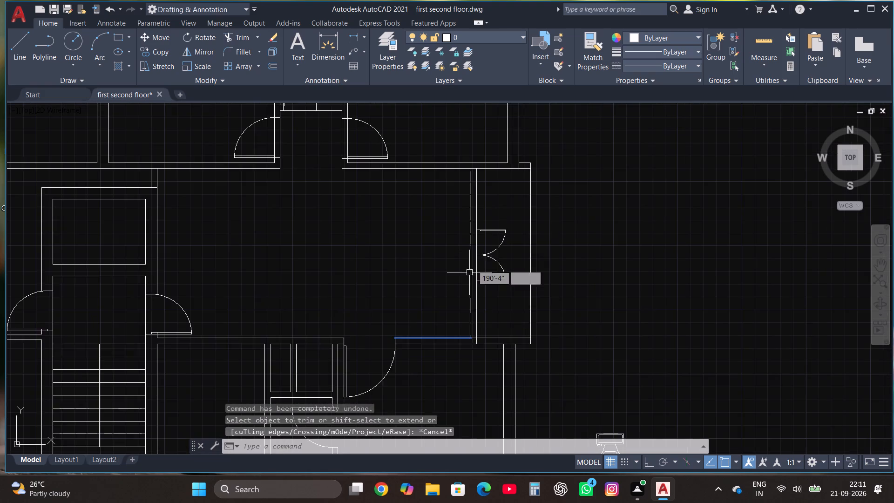
{"action": "scroll", "coordinate": [485, 229], "scroll_direction": "up", "scroll_amount": 1}
{"action": "left_click_drag", "start_coordinate": [431, 356], "coordinate": [432, 350]}
{"action": "left_click", "coordinate": [539, 200]}
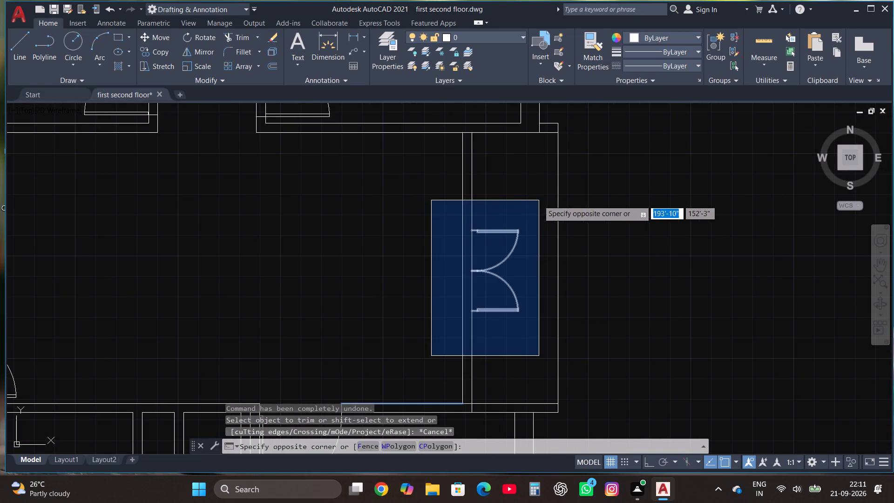
{"action": "left_click", "coordinate": [153, 37]}
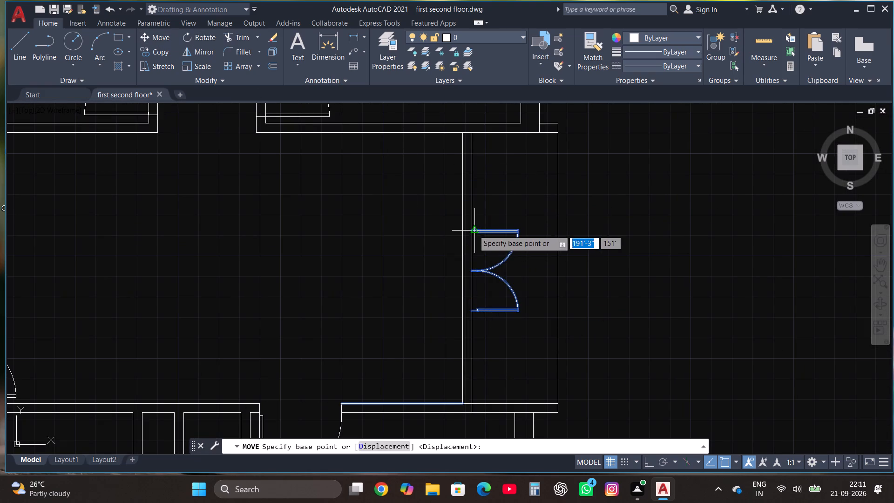
{"action": "scroll", "coordinate": [468, 232], "scroll_direction": "up", "scroll_amount": 3}
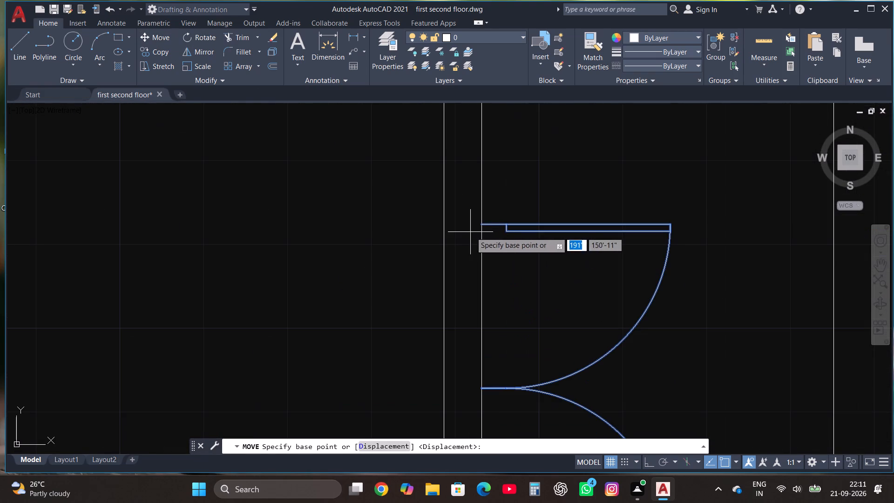
{"action": "left_click", "coordinate": [480, 225]}
{"action": "left_click", "coordinate": [444, 222]}
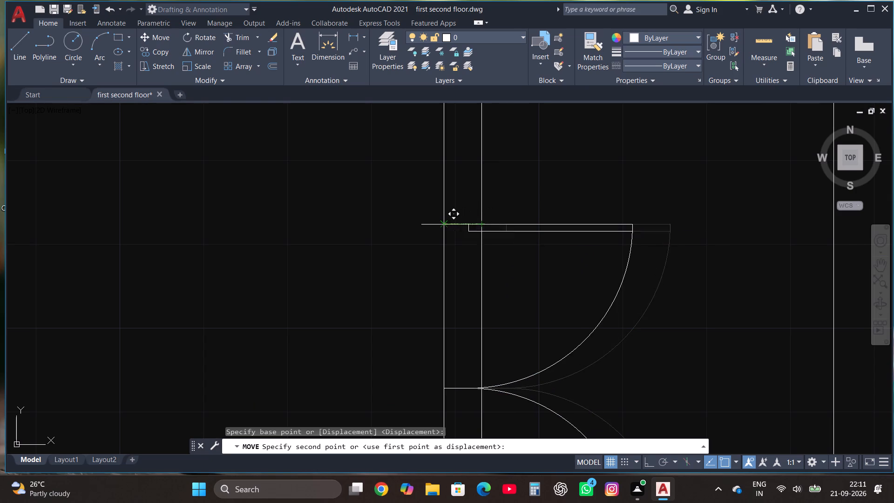
{"action": "scroll", "coordinate": [443, 231], "scroll_direction": "down", "scroll_amount": 3}
{"action": "key", "text": "Escape"}
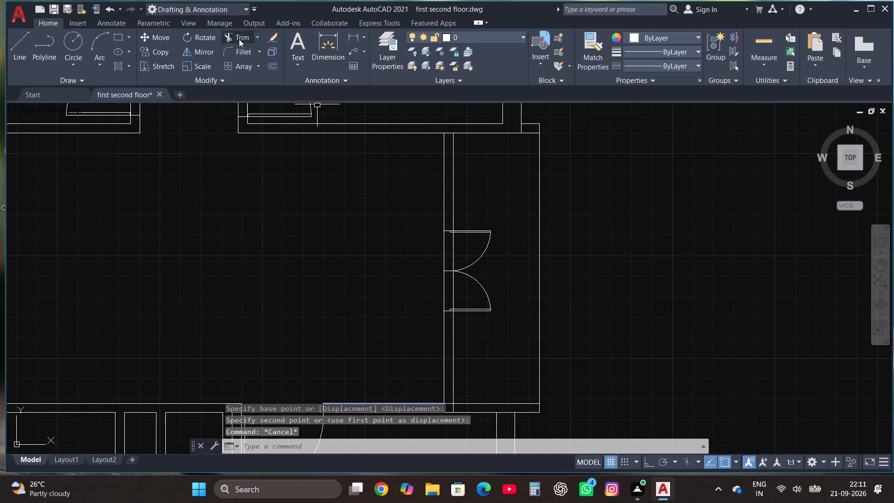
Trim both wall lines across the two leaves of the right balcony's double door opening.
{"action": "left_click", "coordinate": [244, 41]}
{"action": "left_click", "coordinate": [461, 258]}
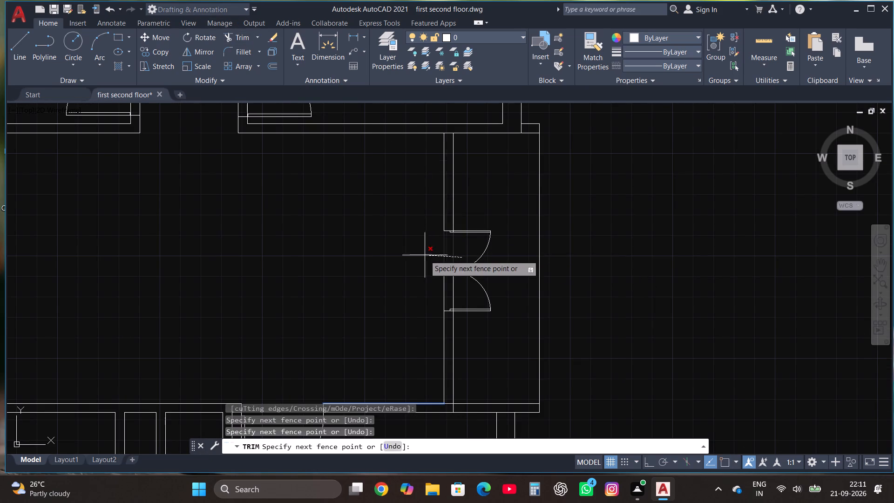
{"action": "left_click", "coordinate": [425, 255]}
{"action": "left_click", "coordinate": [467, 292]}
{"action": "left_click", "coordinate": [412, 299]}
{"action": "key", "text": "Escape"}
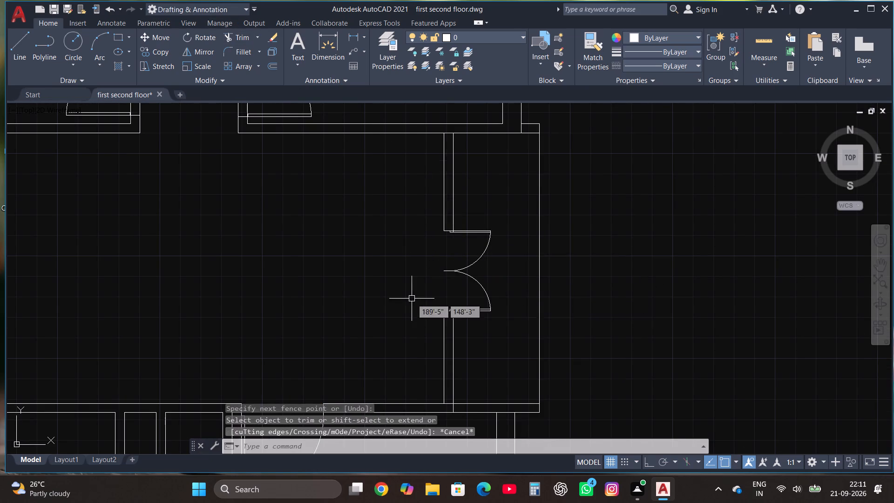
Trim the wall lines across the toilet door and the two bedroom door openings in the upper-right part of the plan.
{"action": "scroll", "coordinate": [412, 302], "scroll_direction": "down", "scroll_amount": 3}
{"action": "scroll", "coordinate": [362, 258], "scroll_direction": "up", "scroll_amount": 3}
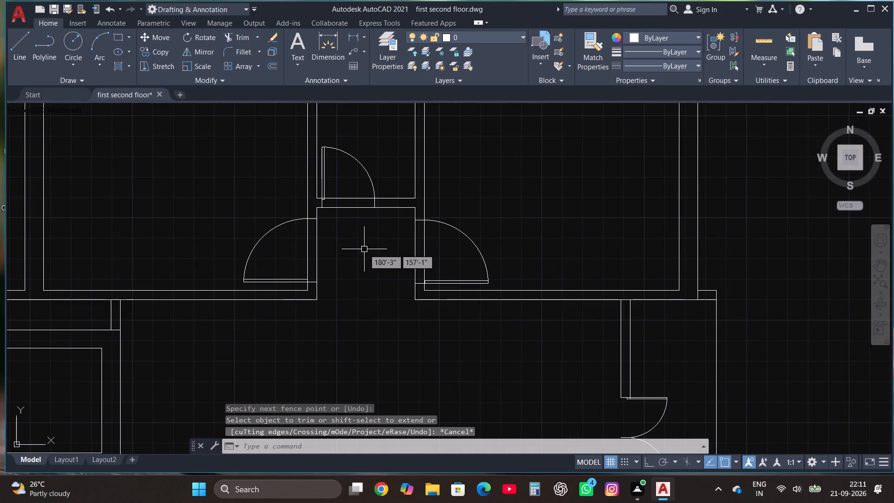
{"action": "left_click", "coordinate": [243, 40]}
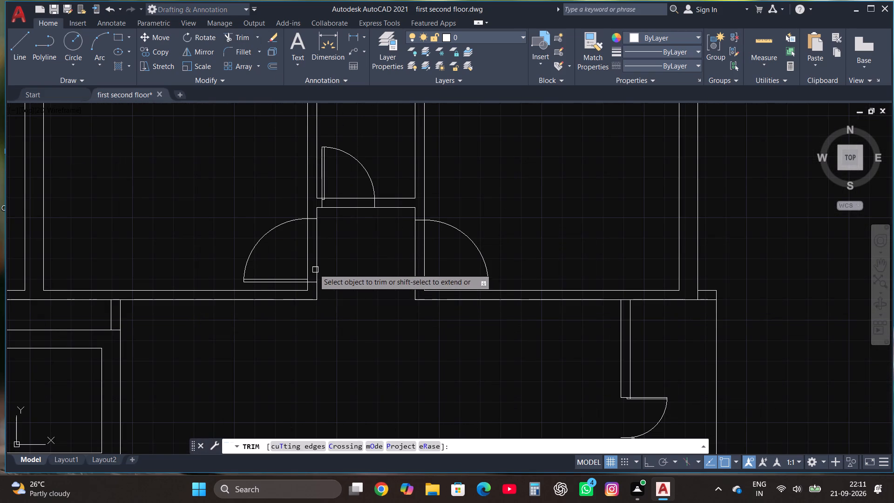
{"action": "left_click", "coordinate": [292, 257]}
{"action": "left_click", "coordinate": [336, 258]}
{"action": "left_click", "coordinate": [342, 179]}
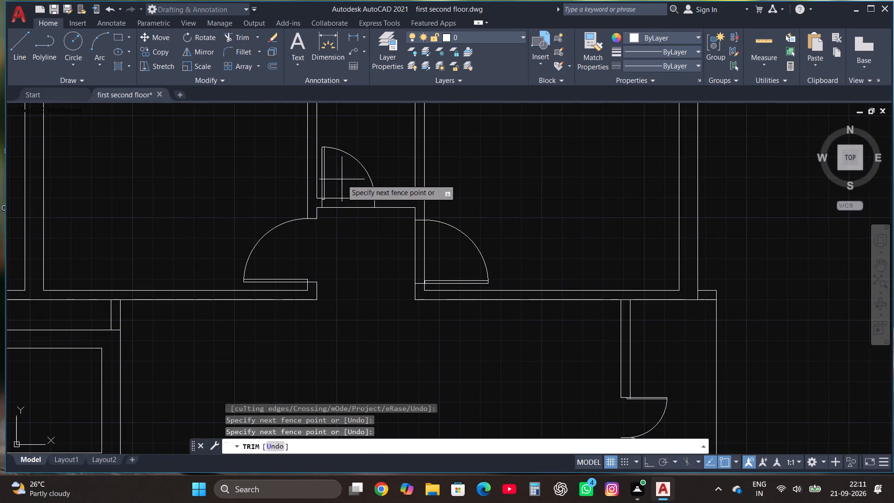
{"action": "left_click", "coordinate": [344, 231]}
{"action": "left_click", "coordinate": [431, 249]}
{"action": "left_click", "coordinate": [389, 245]}
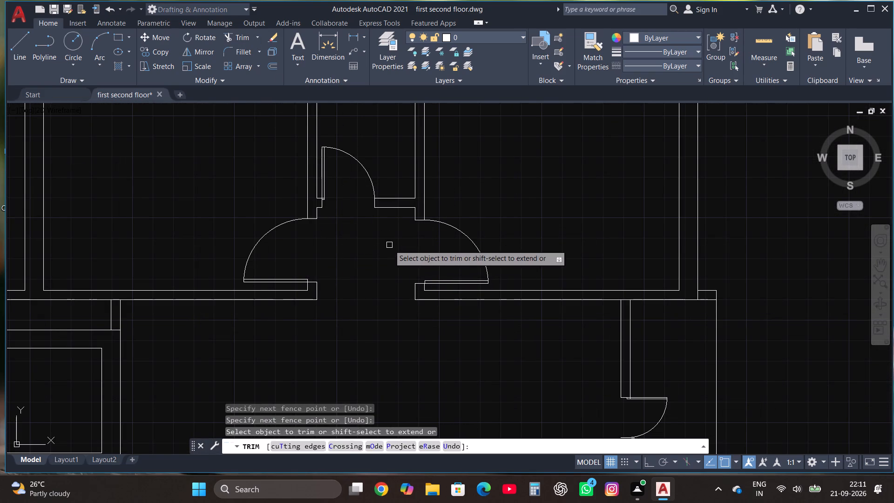
{"action": "key", "text": "Escape"}
Draw a small horizontal rectangle in the empty space above the plan's upper-left corner, aligned with the outer wall.
{"action": "scroll", "coordinate": [411, 257], "scroll_direction": "down", "scroll_amount": 2}
{"action": "scroll", "coordinate": [482, 238], "scroll_direction": "down", "scroll_amount": 1}
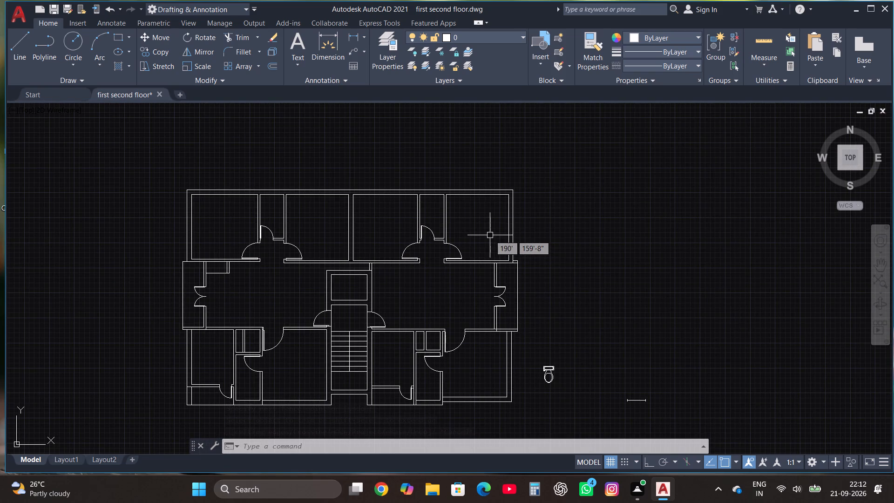
{"action": "scroll", "coordinate": [490, 235], "scroll_direction": "down", "scroll_amount": 1}
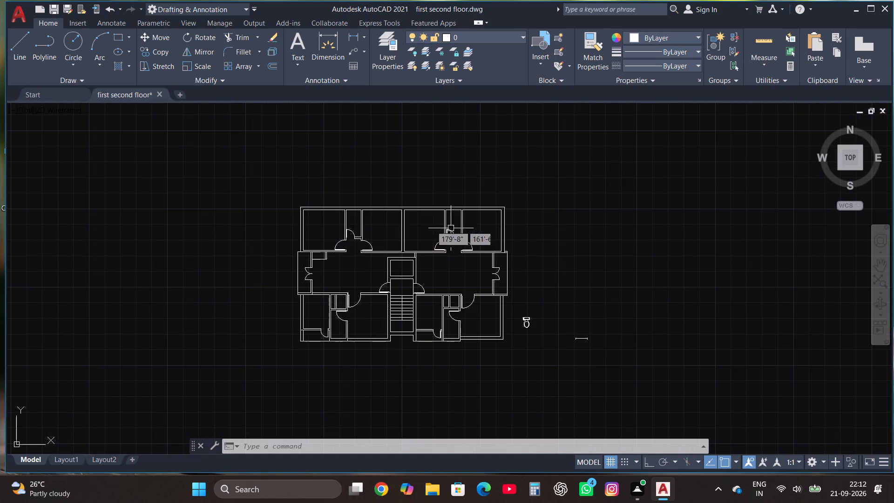
{"action": "scroll", "coordinate": [311, 185], "scroll_direction": "up", "scroll_amount": 3}
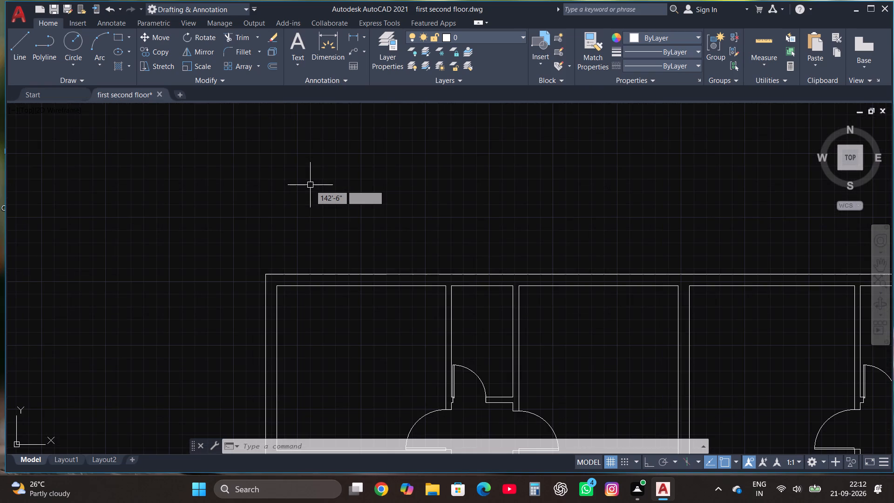
{"action": "left_click", "coordinate": [116, 38]}
{"action": "left_click", "coordinate": [265, 237]}
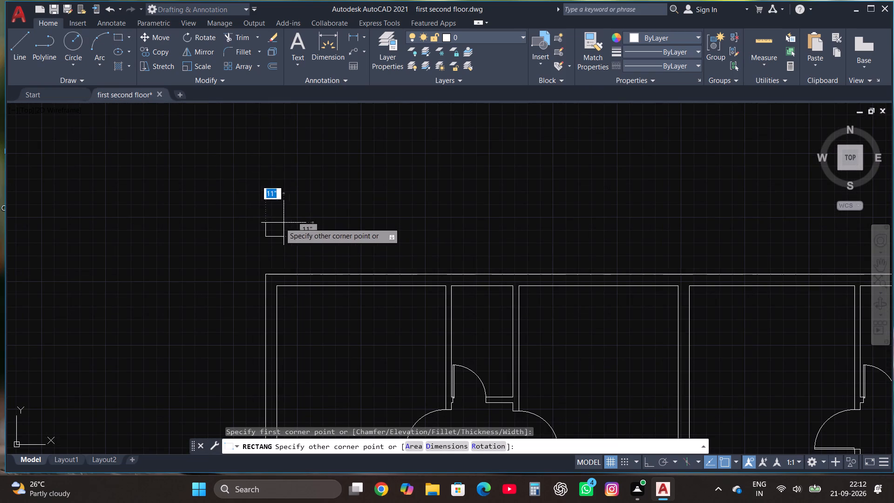
{"action": "left_click", "coordinate": [321, 219]}
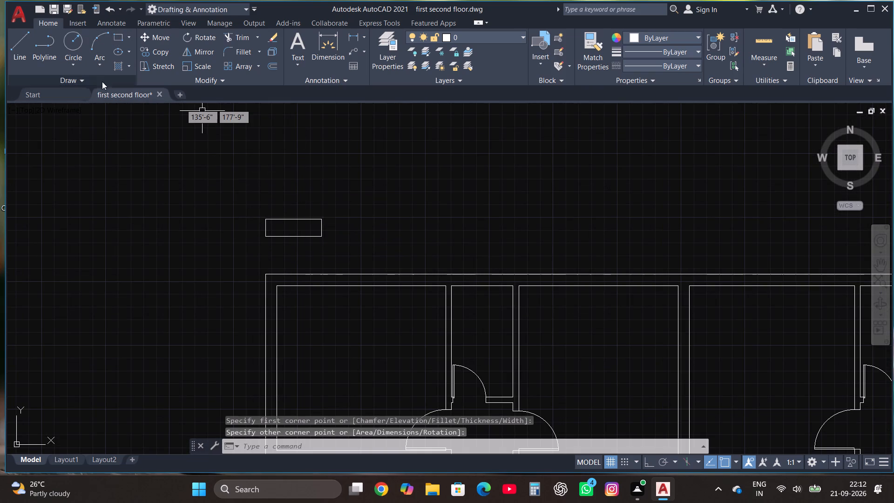
Draw a 1' line extending downward from the small rectangle's lower-right corner, running the line chain along its right edge.
{"action": "left_click", "coordinate": [17, 39]}
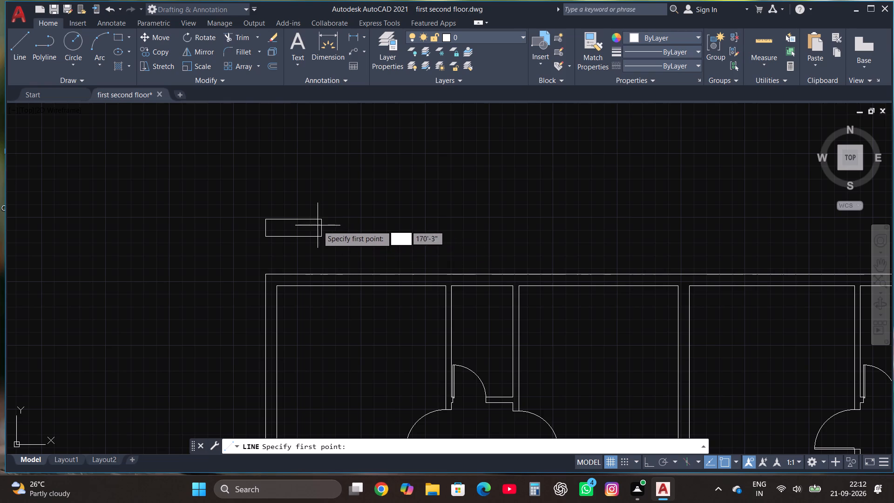
{"action": "left_click", "coordinate": [321, 220]}
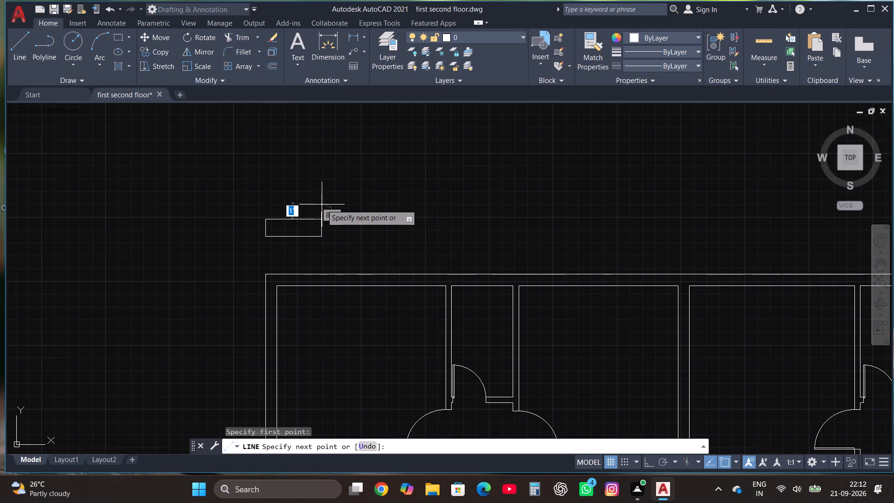
{"action": "left_click", "coordinate": [322, 204]}
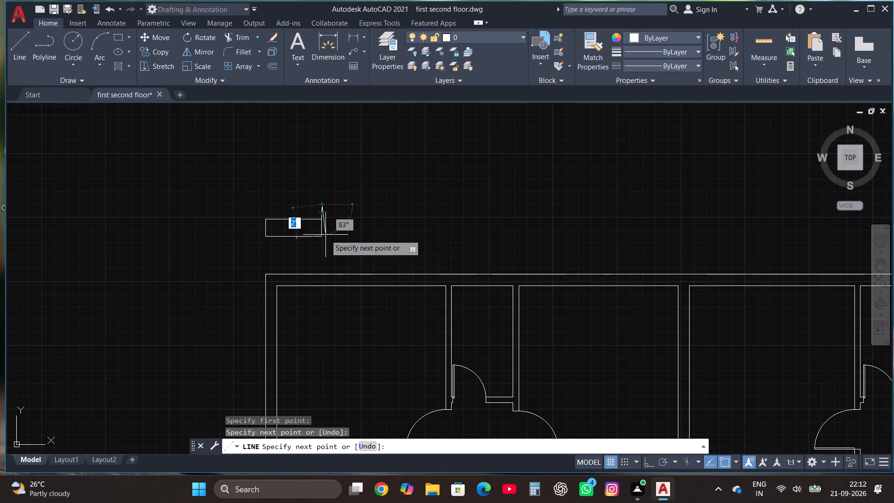
{"action": "left_click", "coordinate": [320, 236]}
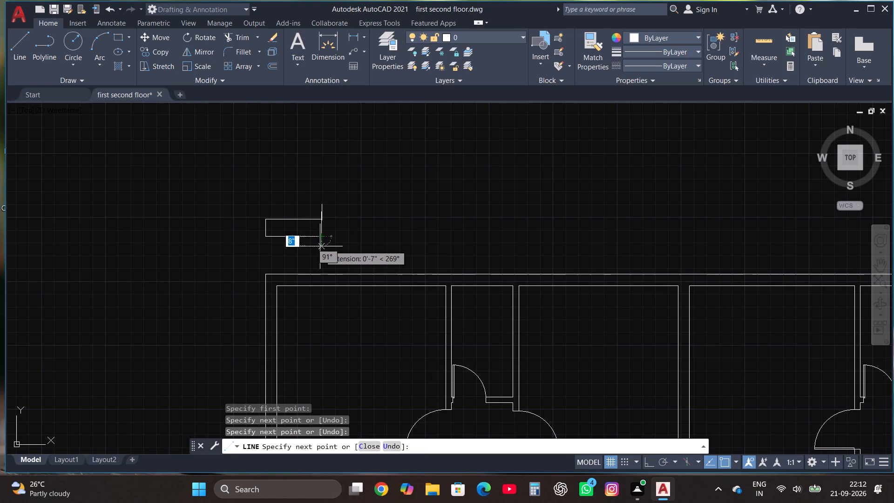
{"action": "type", "text": "1'"}
{"action": "key", "text": "Return"}
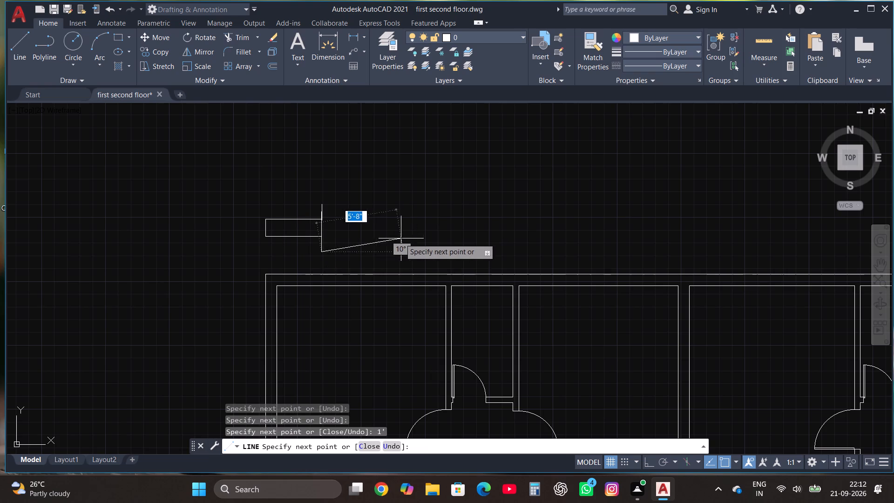
{"action": "key", "text": "Escape"}
Erase the two stray slanted line segments at the small rectangle's right edge, keeping the lower 1' extension.
{"action": "scroll", "coordinate": [323, 245], "scroll_direction": "up", "scroll_amount": 1}
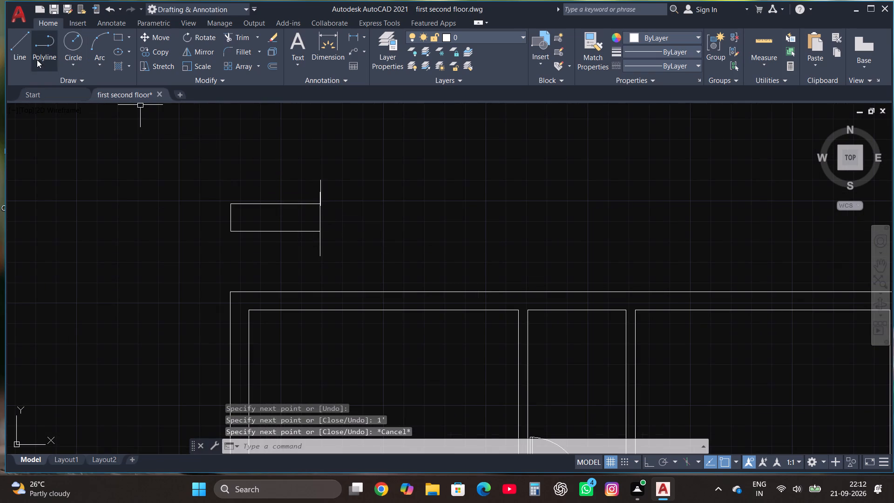
{"action": "scroll", "coordinate": [327, 198], "scroll_direction": "up", "scroll_amount": 2}
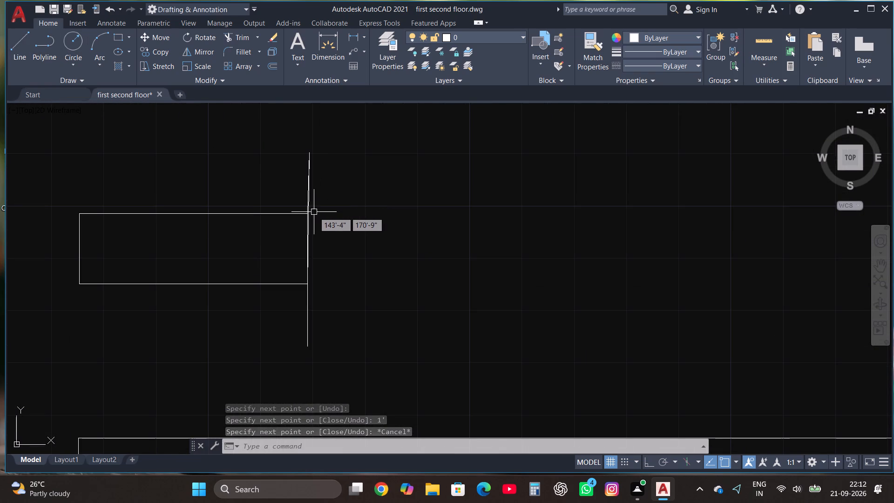
{"action": "left_click", "coordinate": [305, 208]}
{"action": "key", "text": "Delete"}
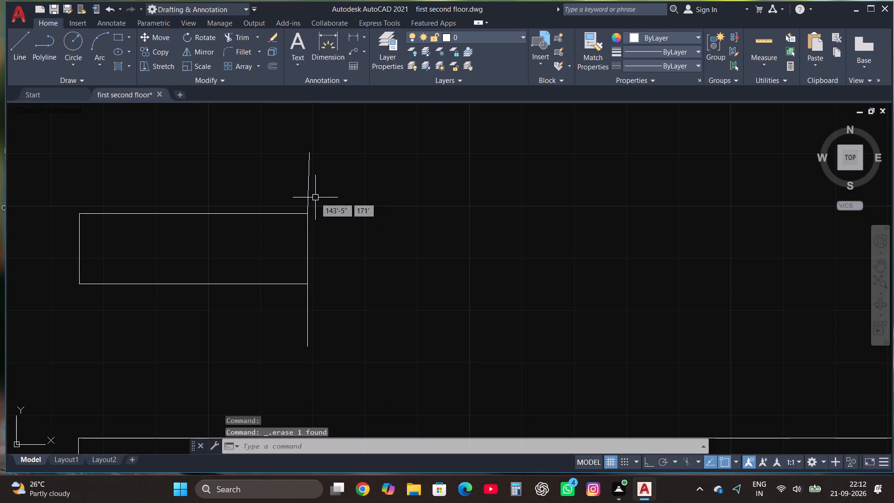
{"action": "left_click", "coordinate": [306, 188]}
{"action": "key", "text": "Delete"}
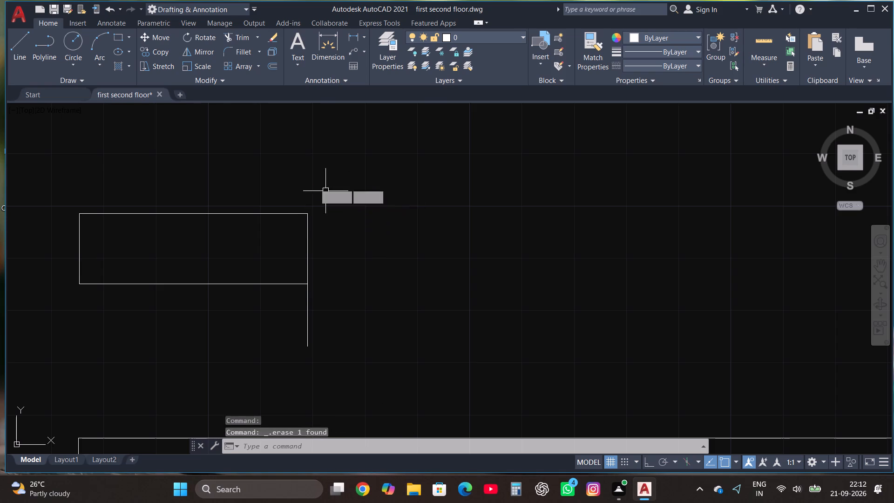
Draw a vertical 1' line upward from the small rectangle's upper-right corner with Ortho on.
{"action": "left_click", "coordinate": [18, 31]}
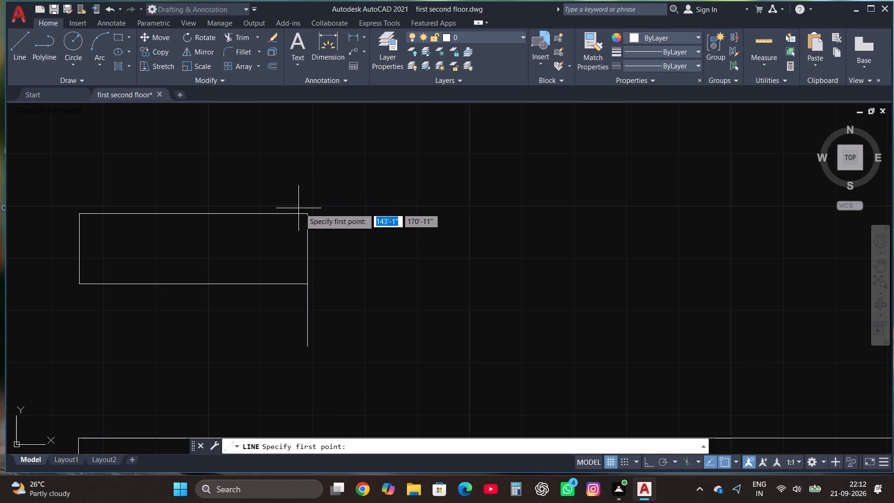
{"action": "left_click", "coordinate": [309, 211]}
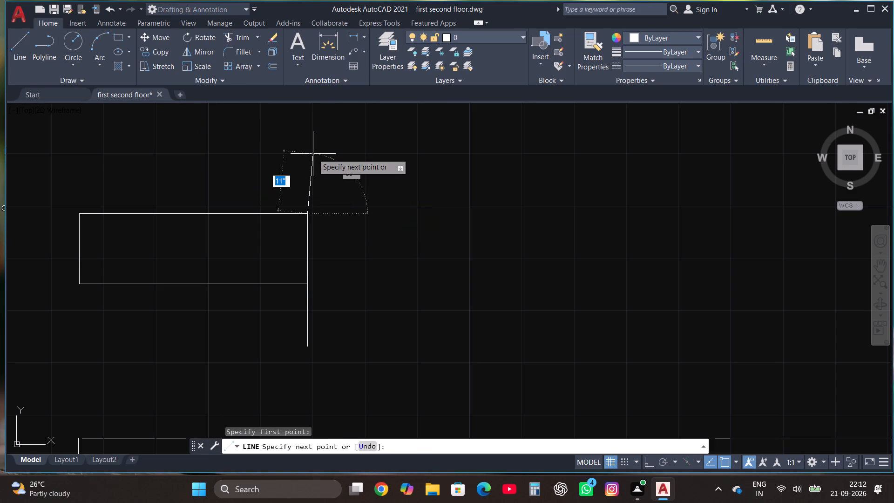
{"action": "key", "text": "F8"}
{"action": "type", "text": "1'"}
{"action": "key", "text": "Return"}
{"action": "key", "text": "Escape"}
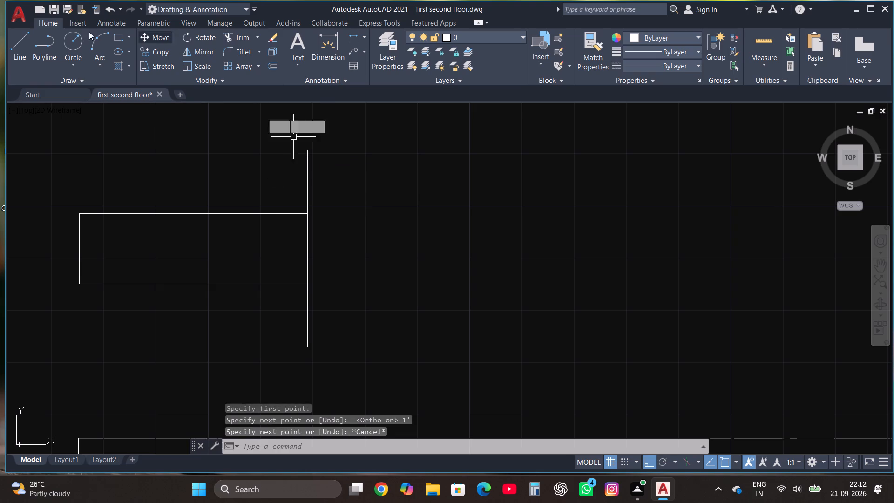
Draw a horizontal construction line to the right from the midpoint of the small rectangle's right edge, marking the arrowhead's length.
{"action": "left_click", "coordinate": [17, 40]}
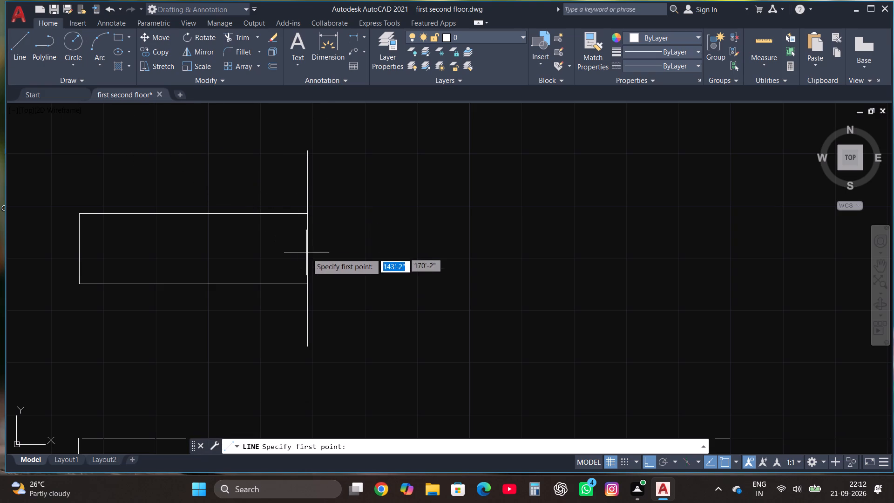
{"action": "left_click", "coordinate": [308, 249]}
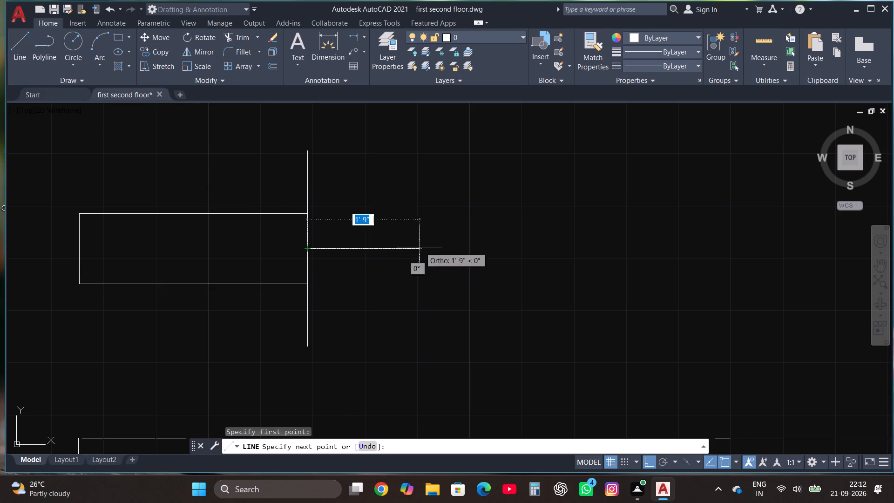
{"action": "left_click", "coordinate": [470, 257]}
{"action": "scroll", "coordinate": [470, 255], "scroll_direction": "down", "scroll_amount": 4}
{"action": "key", "text": "Escape"}
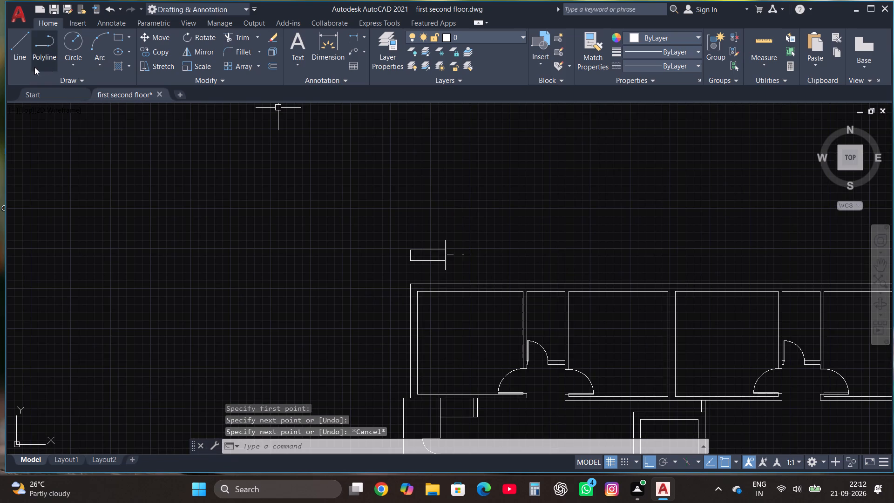
Complete the arrowhead with two sloping lines from the vertical extensions' outer ends to the construction line's tip, and erase the construction line.
{"action": "left_click", "coordinate": [20, 46]}
{"action": "scroll", "coordinate": [493, 259], "scroll_direction": "up", "scroll_amount": 3}
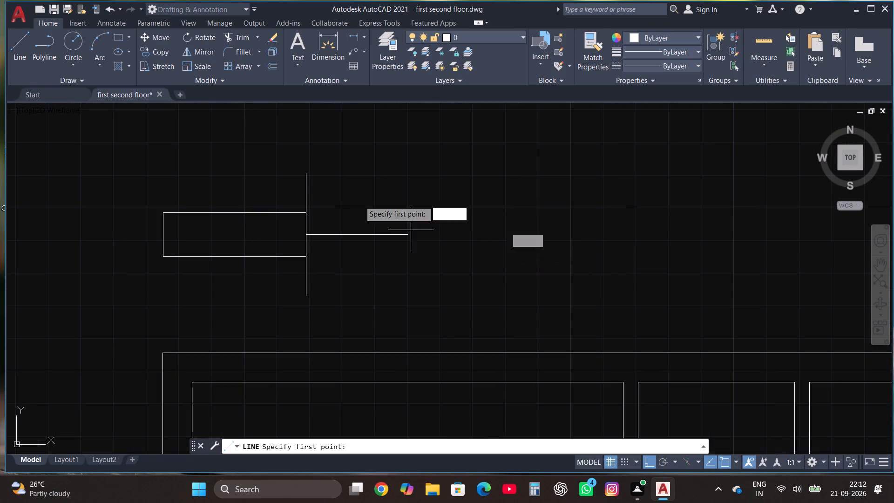
{"action": "left_click", "coordinate": [306, 174]}
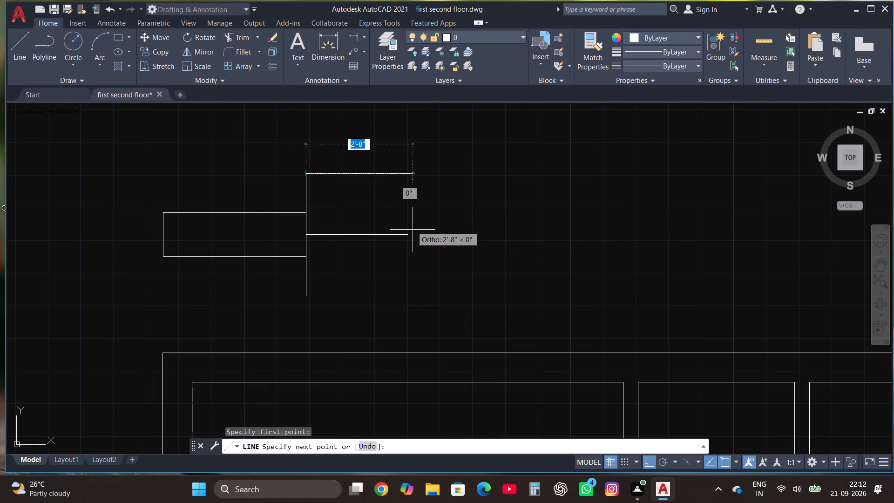
{"action": "left_click", "coordinate": [407, 235]}
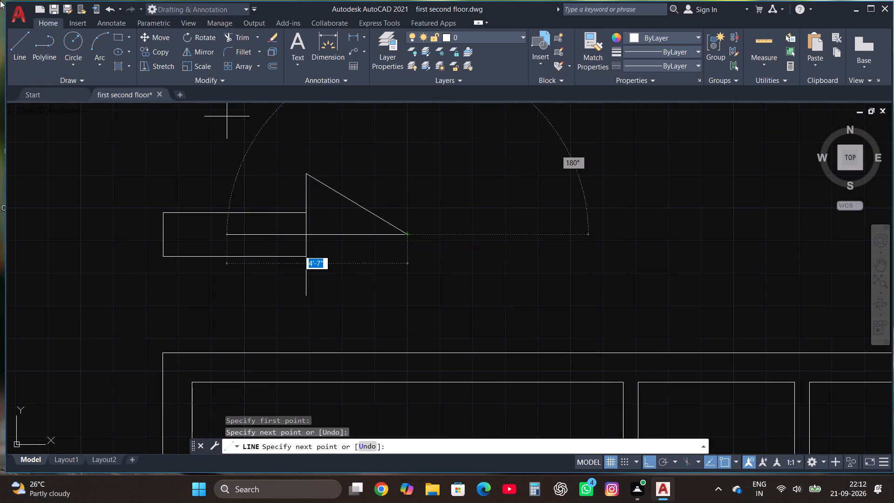
{"action": "left_click", "coordinate": [24, 41]}
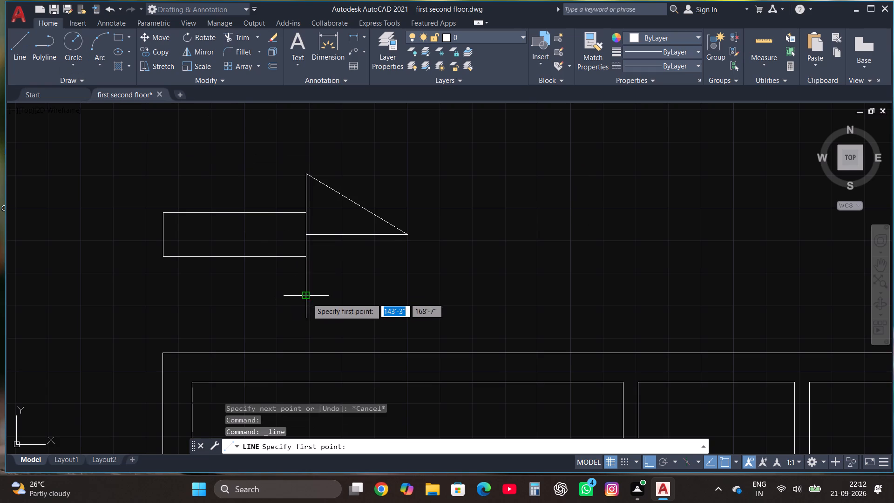
{"action": "left_click", "coordinate": [307, 298]}
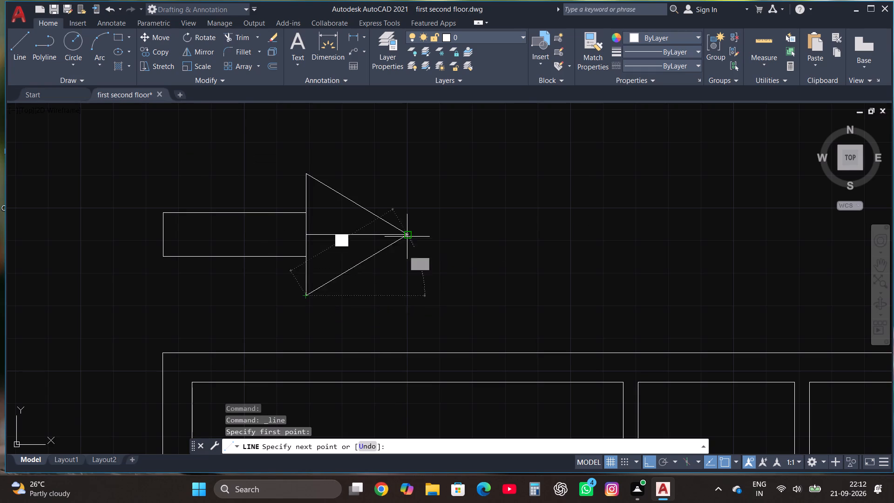
{"action": "left_click", "coordinate": [407, 236]}
{"action": "key", "text": "Escape"}
{"action": "left_click", "coordinate": [356, 235]}
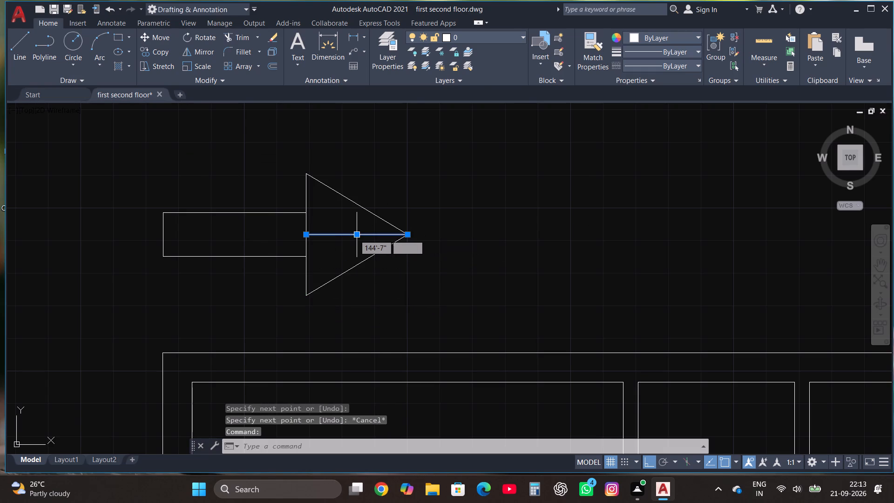
{"action": "key", "text": "Delete"}
Draw a window about 9" by 3'-4" in the upper-left room's left outer wall, with a vertical centre line between its short sides' midpoints.
{"action": "scroll", "coordinate": [356, 238], "scroll_direction": "down", "scroll_amount": 4}
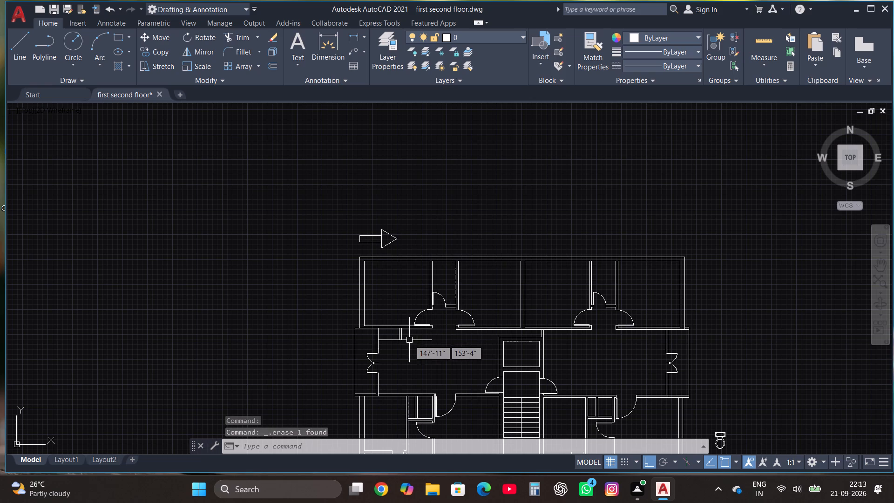
{"action": "scroll", "coordinate": [403, 346], "scroll_direction": "up", "scroll_amount": 3}
{"action": "scroll", "coordinate": [401, 342], "scroll_direction": "down", "scroll_amount": 2}
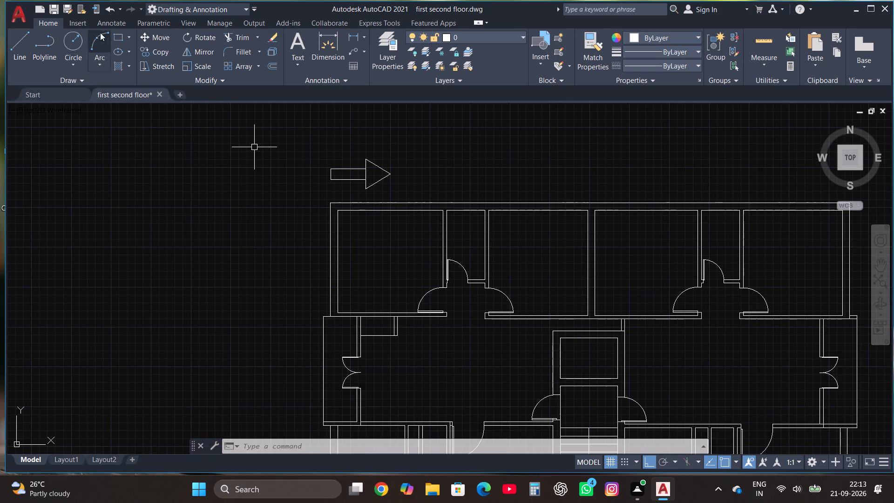
{"action": "left_click", "coordinate": [114, 36]}
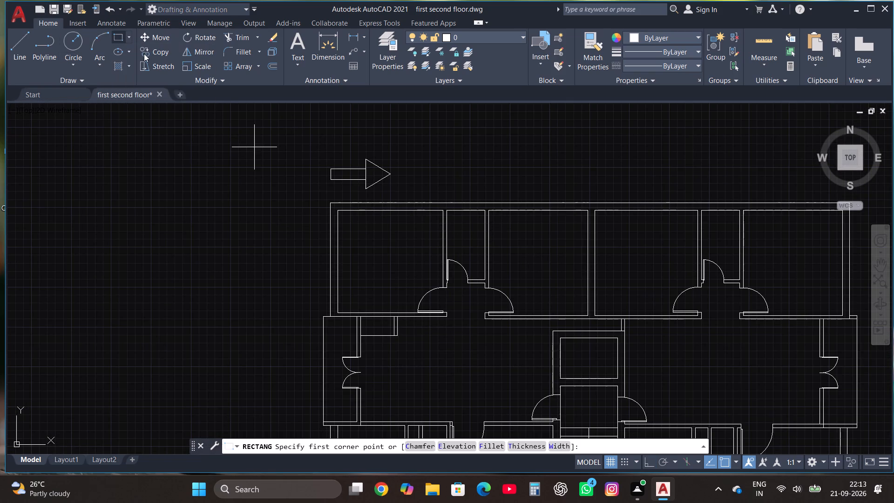
{"action": "scroll", "coordinate": [326, 251], "scroll_direction": "up", "scroll_amount": 2}
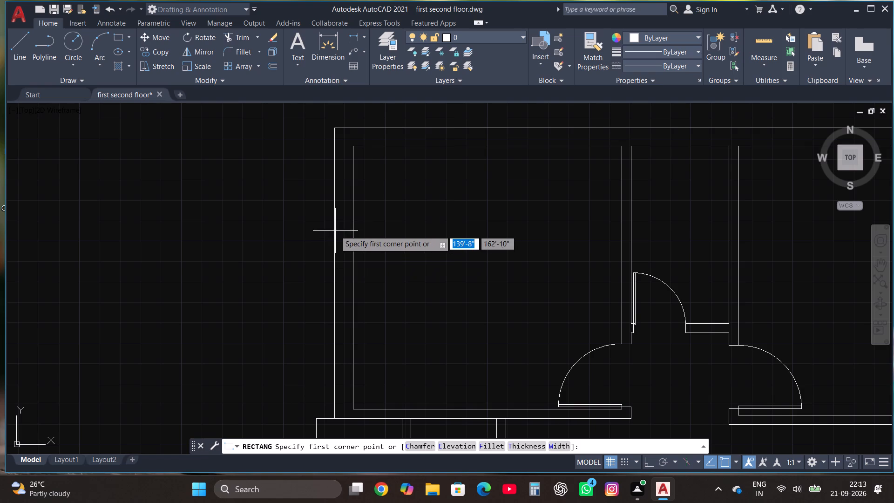
{"action": "left_click", "coordinate": [334, 224]}
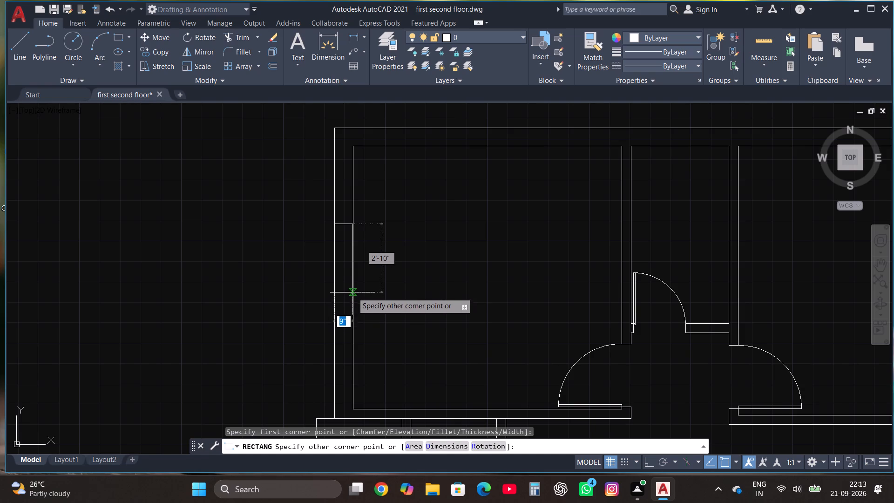
{"action": "left_click", "coordinate": [352, 306]}
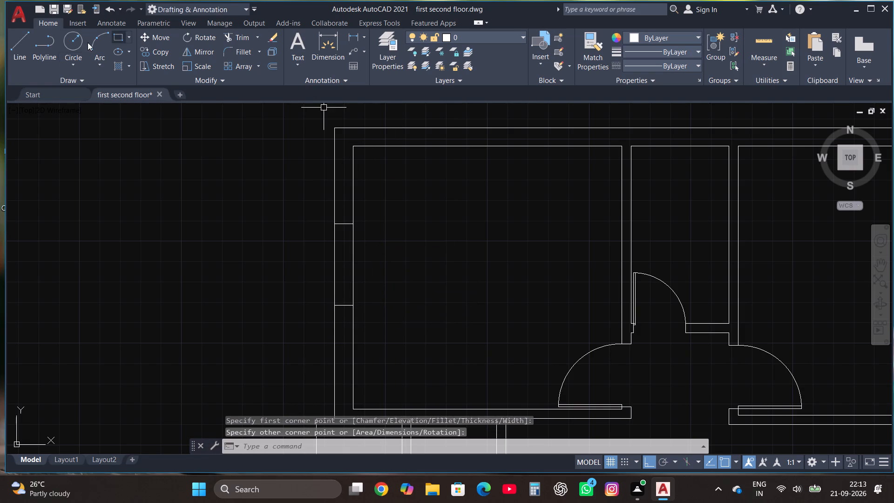
{"action": "left_click", "coordinate": [21, 44]}
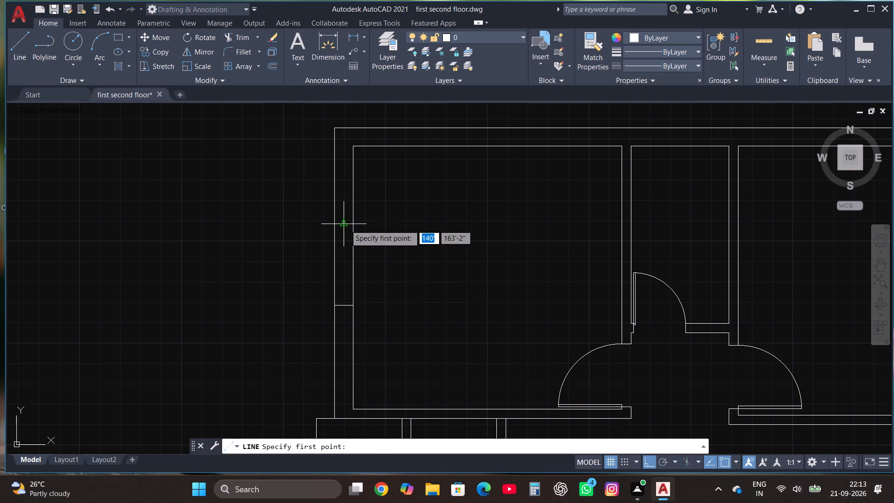
{"action": "left_click", "coordinate": [345, 224]}
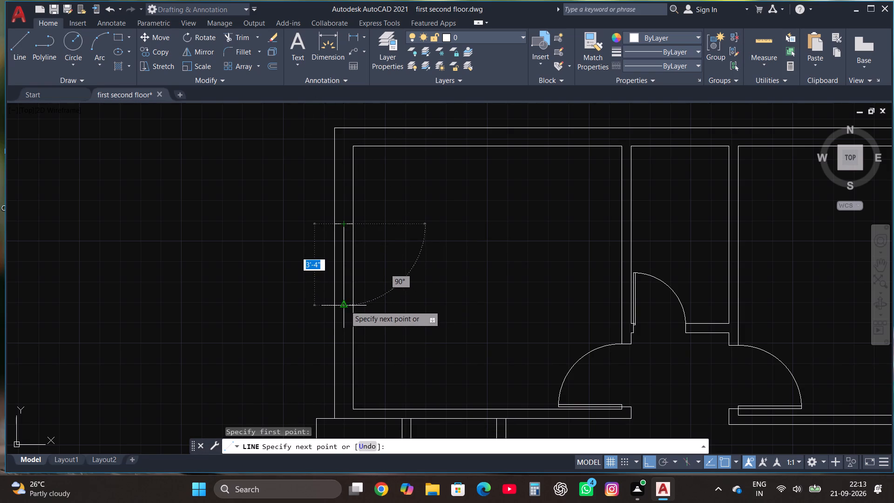
{"action": "left_click", "coordinate": [345, 305]}
{"action": "key", "text": "Escape"}
Draw a window about 1'-10" long across the top outer wall above the left small room, with a horizontal centre line between its short sides' midpoints.
{"action": "scroll", "coordinate": [345, 306], "scroll_direction": "down", "scroll_amount": 2}
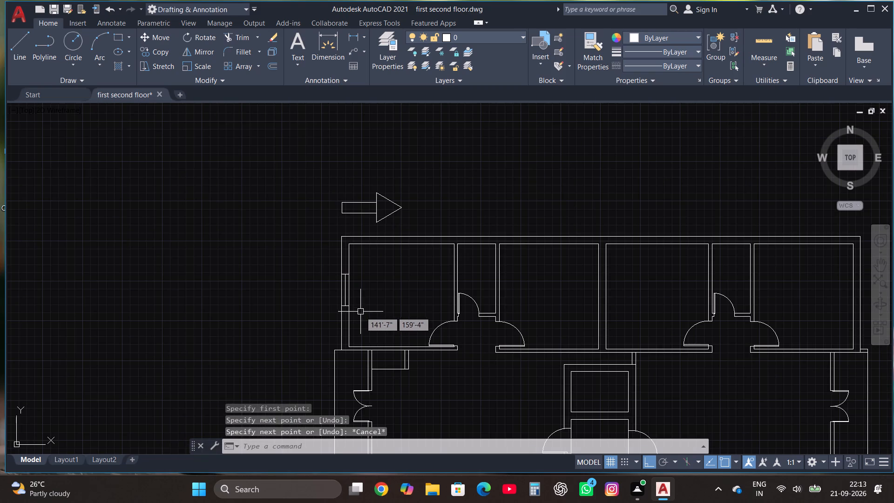
{"action": "scroll", "coordinate": [562, 268], "scroll_direction": "up", "scroll_amount": 1}
{"action": "left_click", "coordinate": [117, 37]}
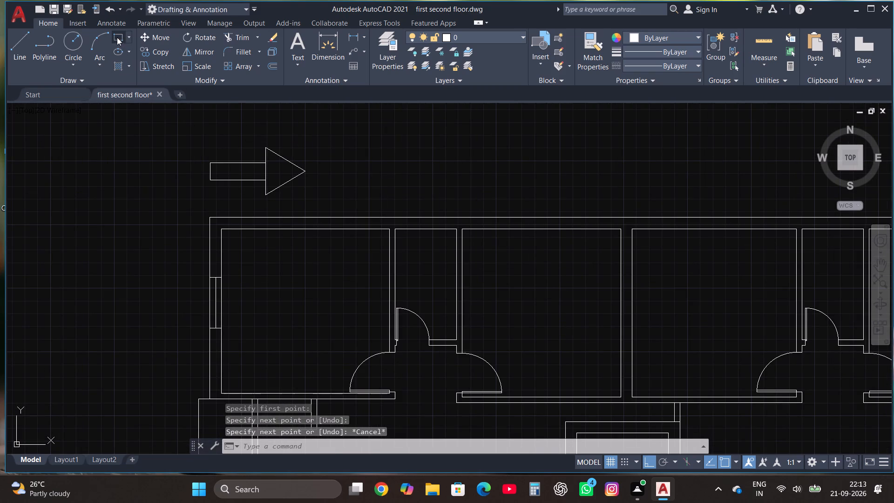
{"action": "scroll", "coordinate": [437, 215], "scroll_direction": "up", "scroll_amount": 2}
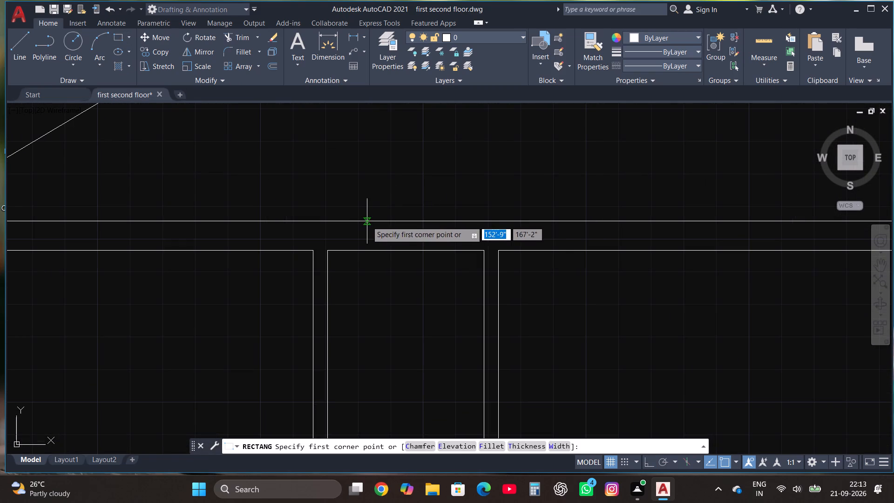
{"action": "left_click", "coordinate": [367, 221]}
{"action": "left_click", "coordinate": [437, 251]}
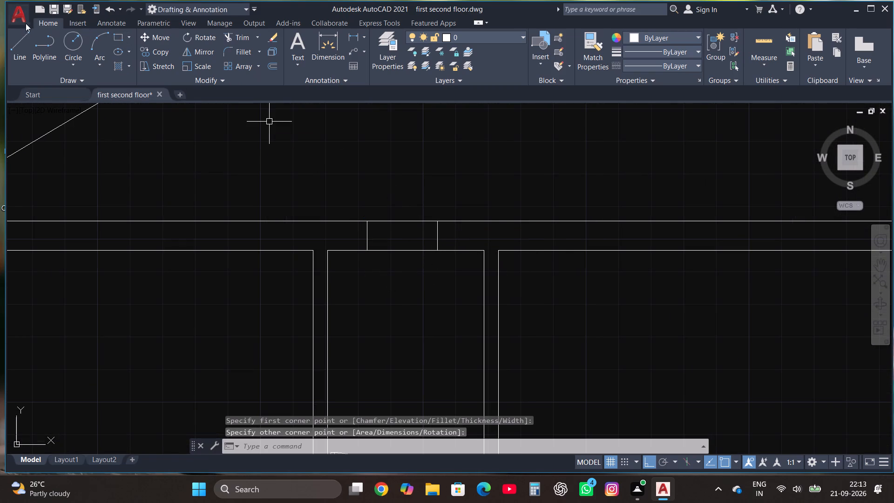
{"action": "left_click", "coordinate": [23, 40]}
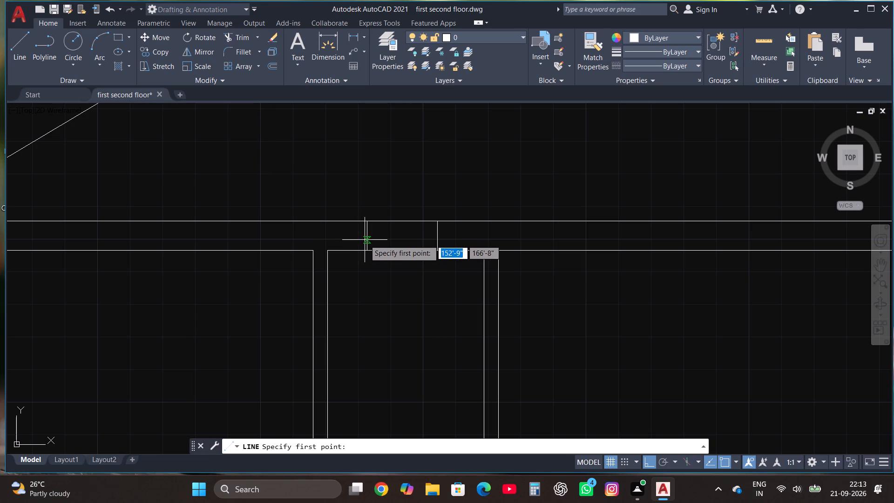
{"action": "left_click", "coordinate": [366, 237]}
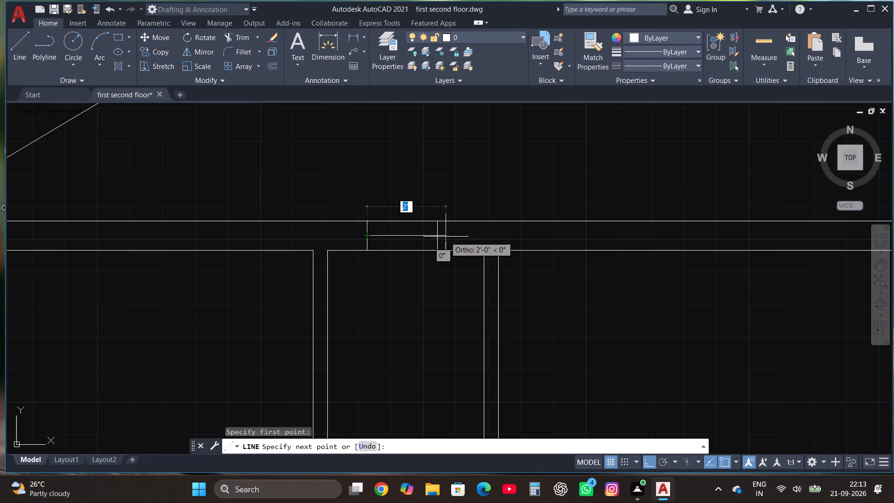
{"action": "left_click", "coordinate": [440, 236]}
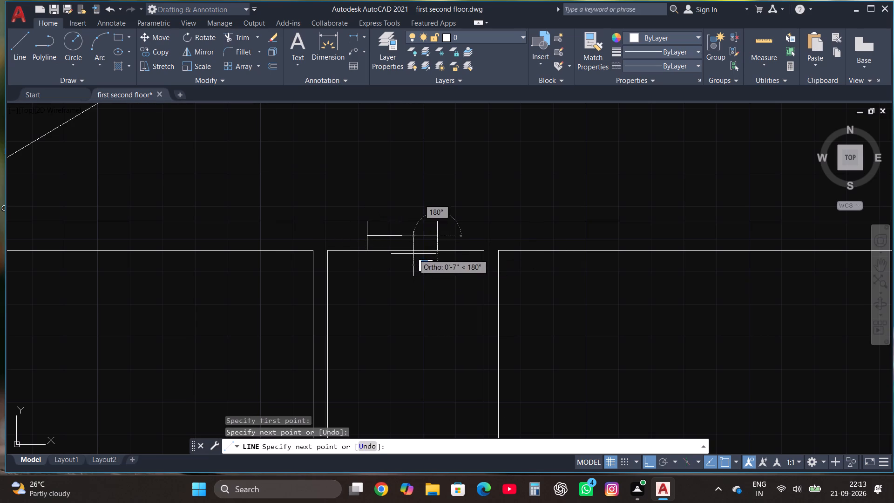
{"action": "key", "text": "ctrl+z"}
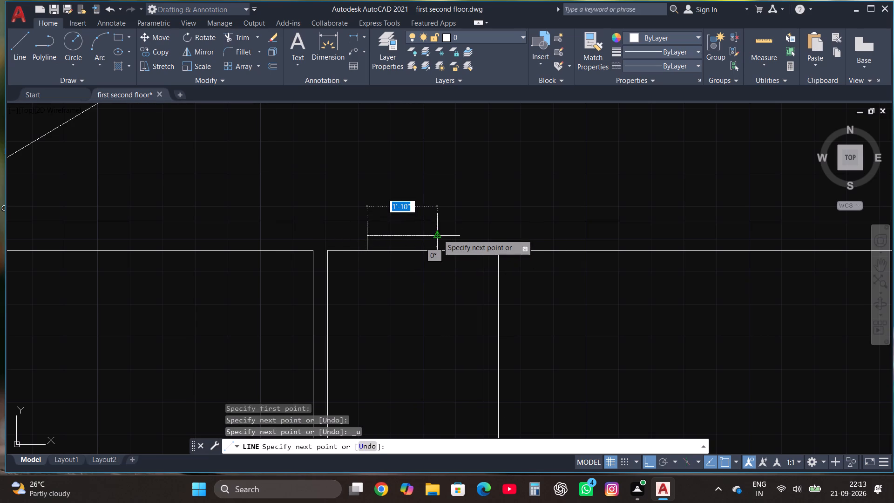
{"action": "left_click", "coordinate": [438, 234]}
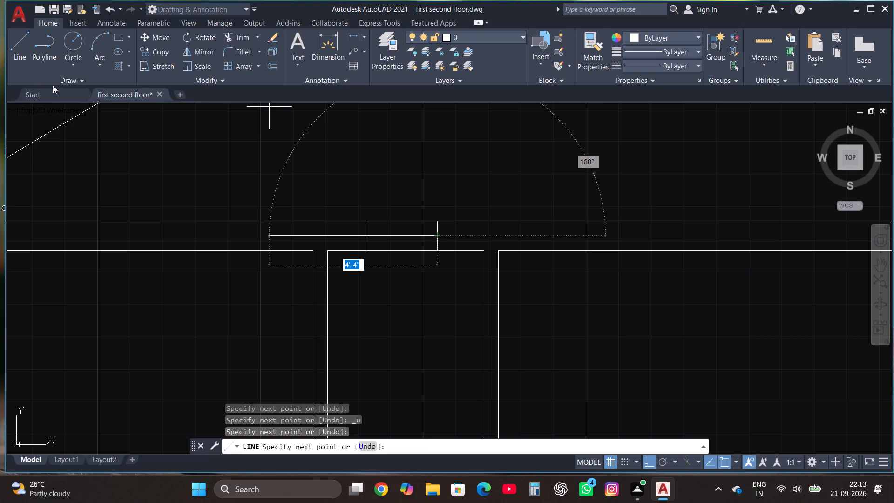
{"action": "key", "text": "Escape"}
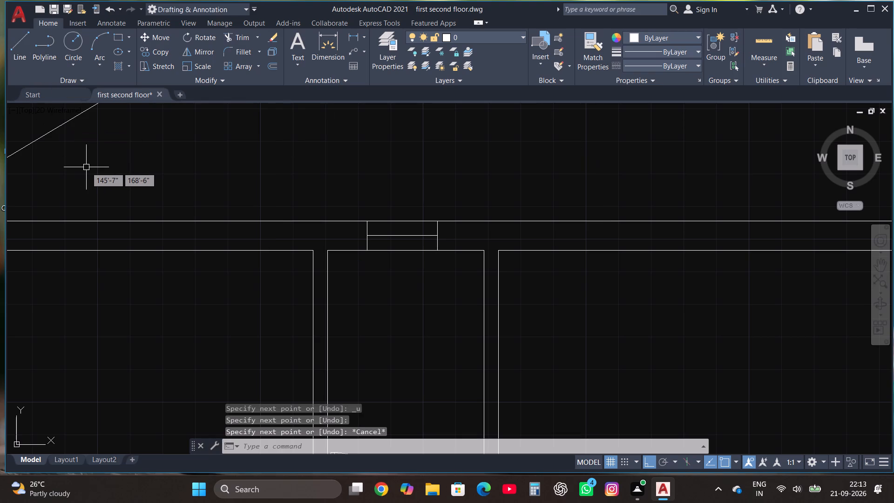
Draw a window about 3'-5" long in the top outer wall of the second room from the left, with a horizontal centre line.
{"action": "scroll", "coordinate": [124, 174], "scroll_direction": "down", "scroll_amount": 1}
{"action": "scroll", "coordinate": [433, 277], "scroll_direction": "down", "scroll_amount": 3}
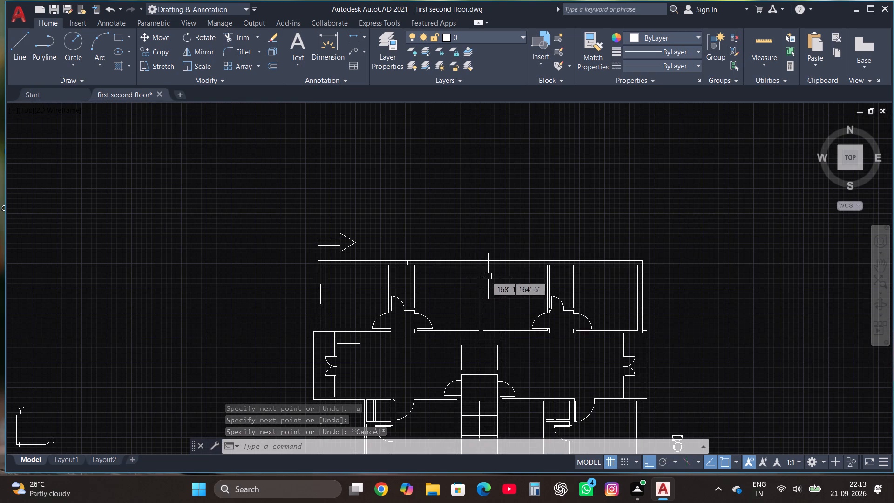
{"action": "scroll", "coordinate": [468, 269], "scroll_direction": "up", "scroll_amount": 2}
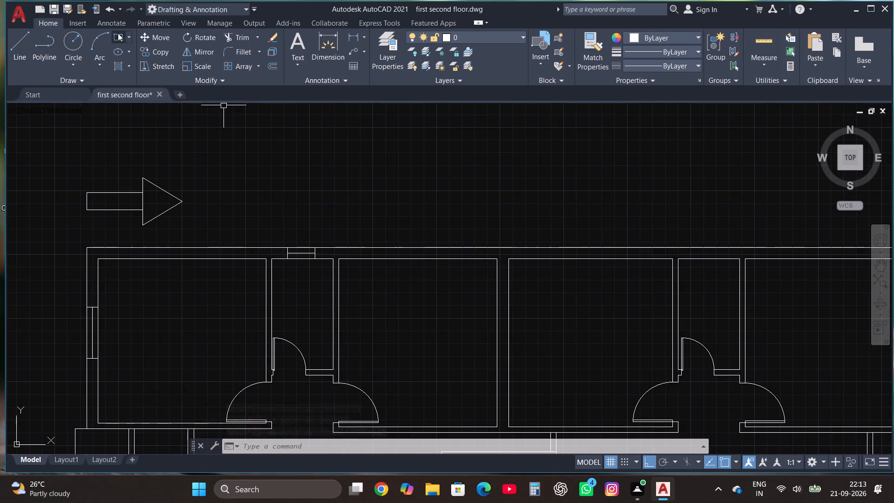
{"action": "left_click", "coordinate": [118, 33]}
{"action": "left_click", "coordinate": [385, 248]}
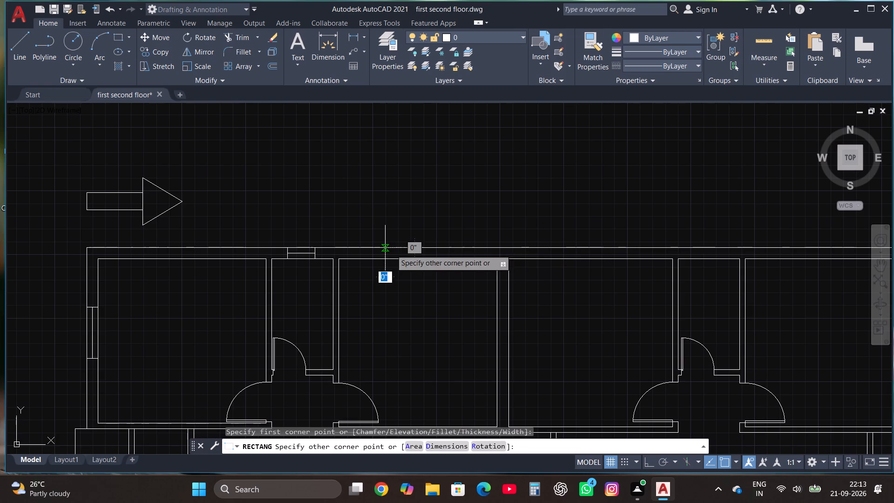
{"action": "left_click", "coordinate": [443, 260]}
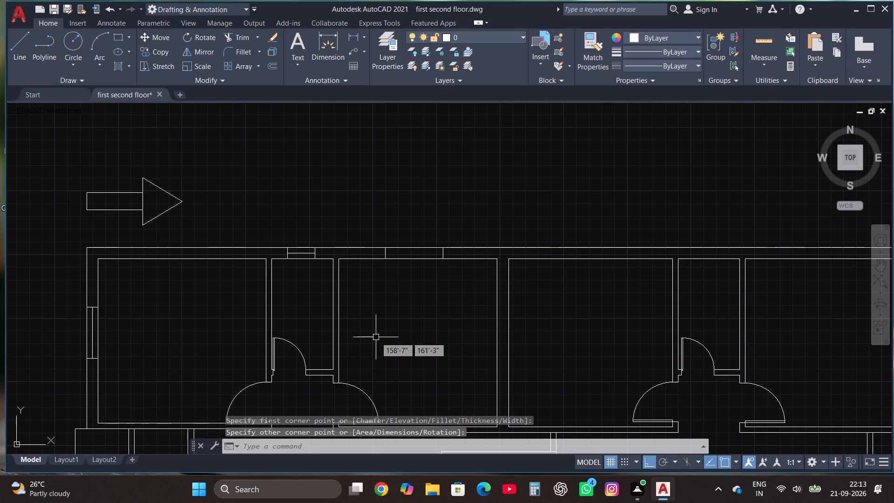
{"action": "left_click", "coordinate": [24, 46]}
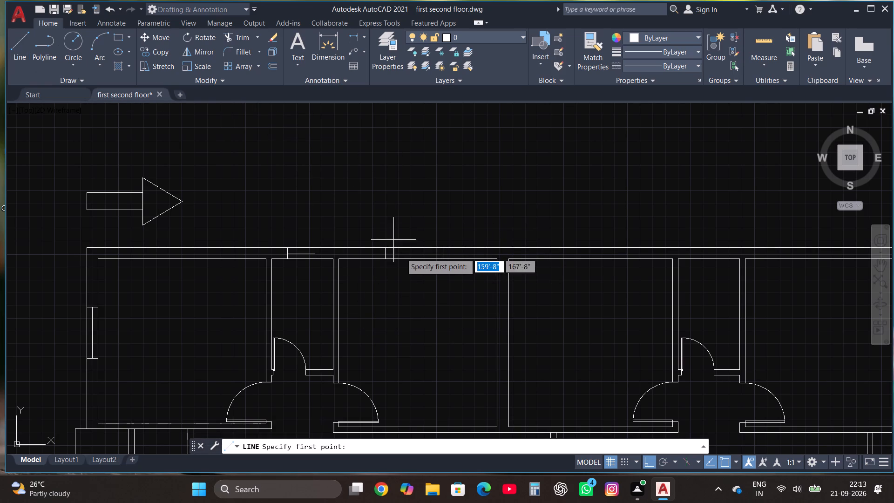
{"action": "left_click", "coordinate": [385, 252]}
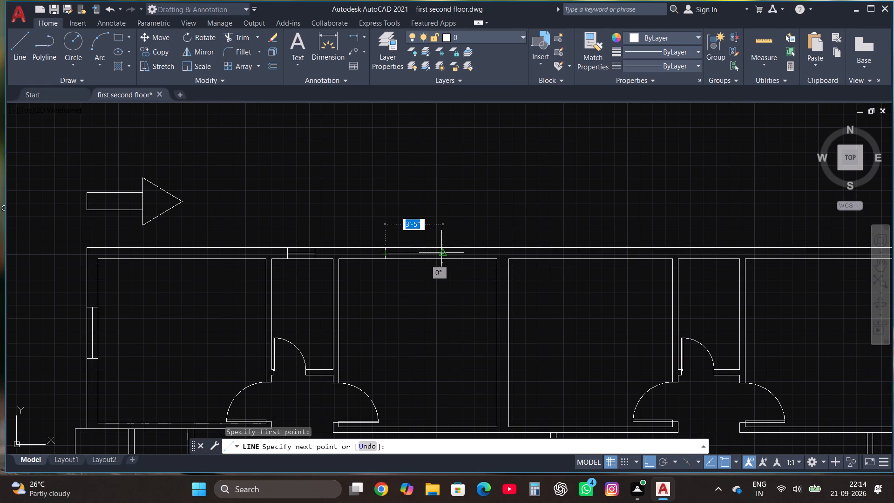
{"action": "left_click", "coordinate": [445, 254]}
{"action": "key", "text": "Escape"}
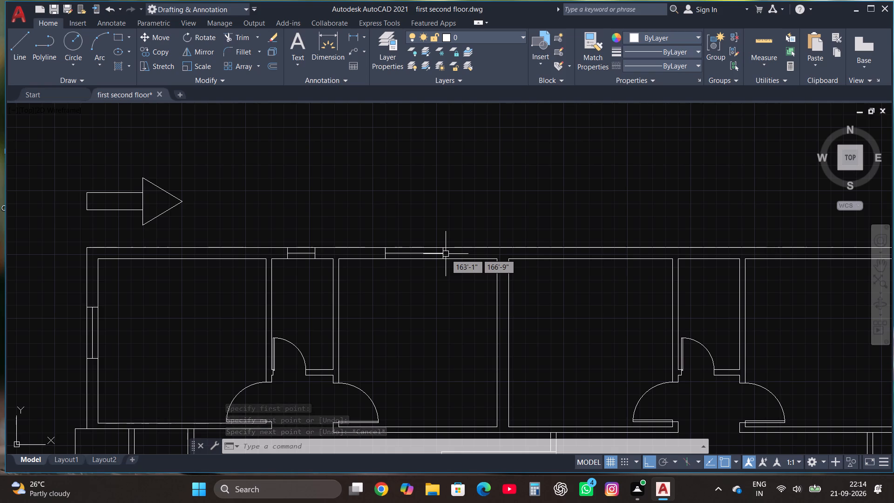
Draw a window 5" wide in the wall directly above the left double door, and start its vertical centre line from the lower side's midpoint.
{"action": "scroll", "coordinate": [446, 254], "scroll_direction": "down", "scroll_amount": 2}
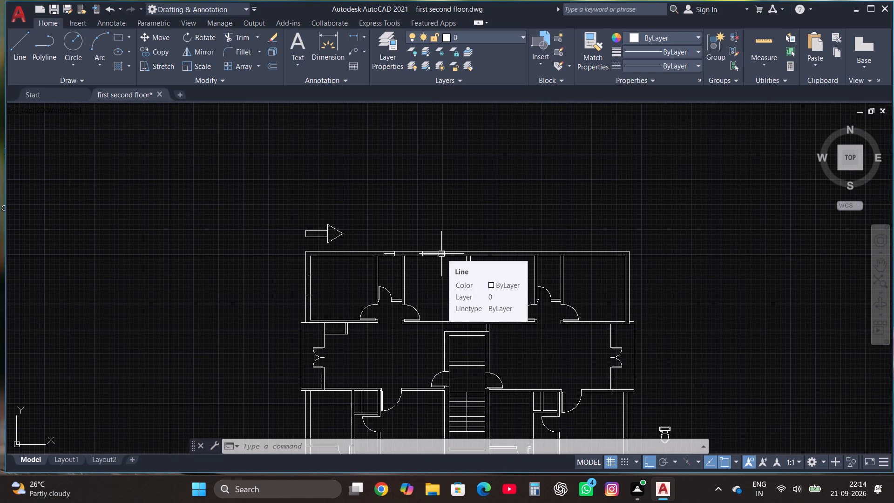
{"action": "scroll", "coordinate": [316, 354], "scroll_direction": "up", "scroll_amount": 4}
{"action": "scroll", "coordinate": [367, 319], "scroll_direction": "up", "scroll_amount": 1}
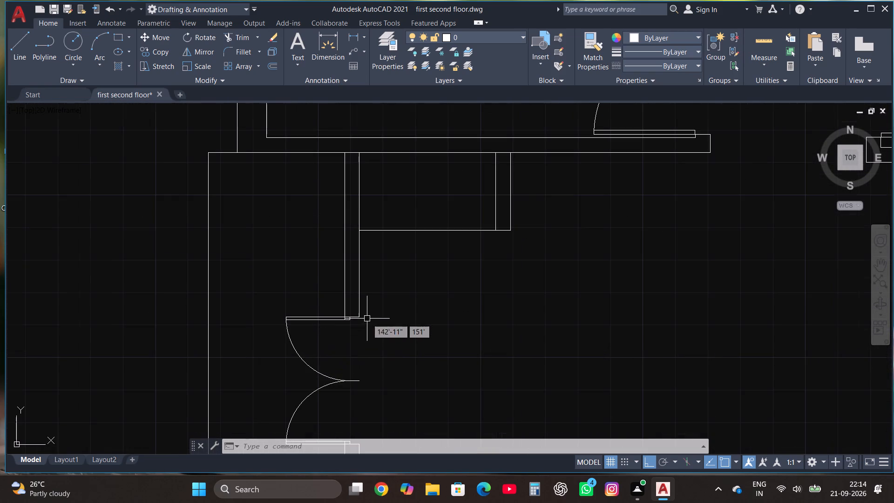
{"action": "scroll", "coordinate": [367, 319], "scroll_direction": "up", "scroll_amount": 1}
{"action": "left_click", "coordinate": [118, 38]}
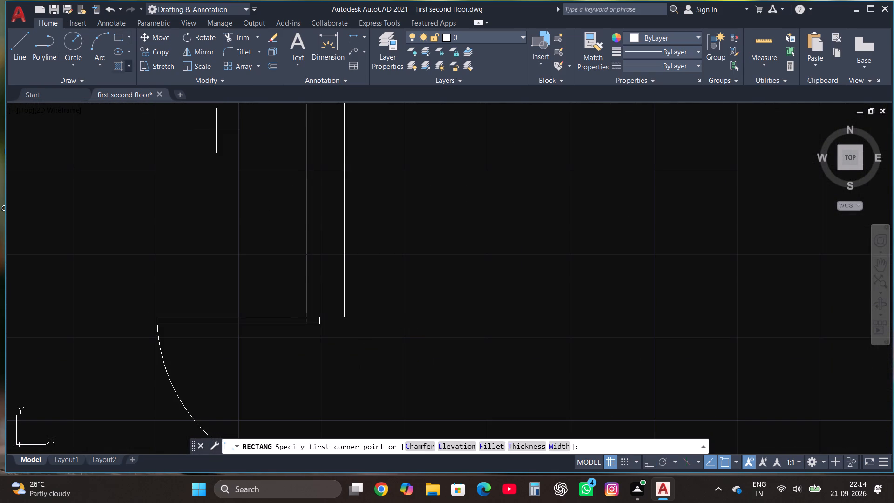
{"action": "scroll", "coordinate": [452, 306], "scroll_direction": "down", "scroll_amount": 2}
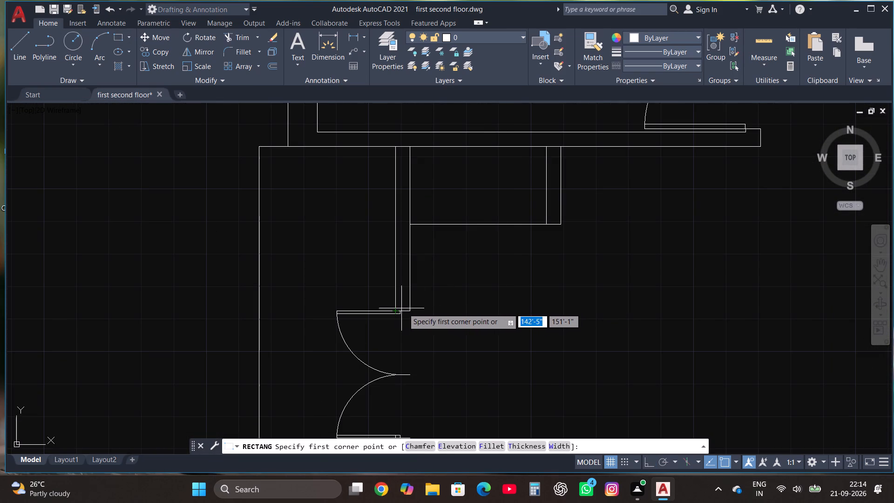
{"action": "left_click", "coordinate": [407, 312]}
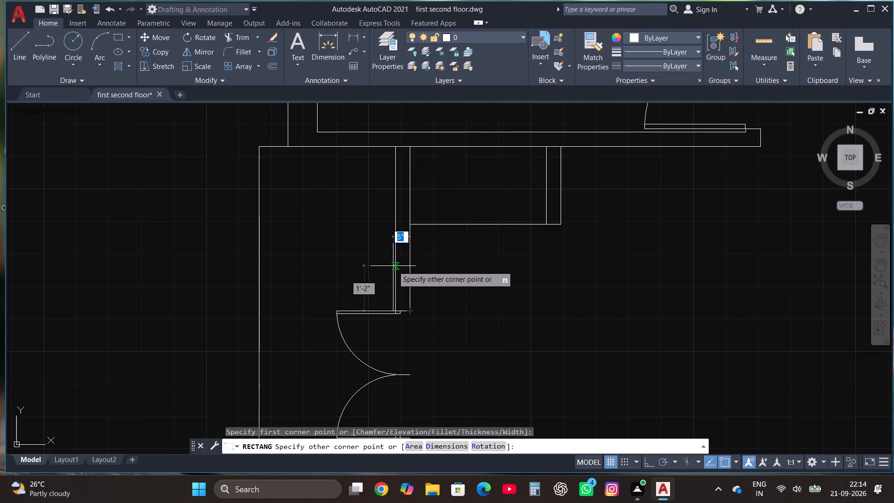
{"action": "left_click", "coordinate": [396, 258]}
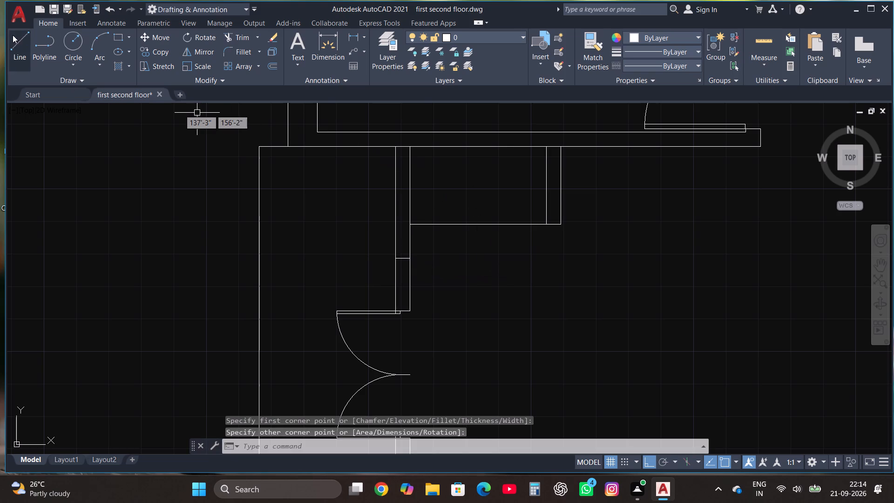
{"action": "left_click", "coordinate": [19, 41]}
{"action": "scroll", "coordinate": [442, 280], "scroll_direction": "up", "scroll_amount": 1}
{"action": "left_click", "coordinate": [379, 329]}
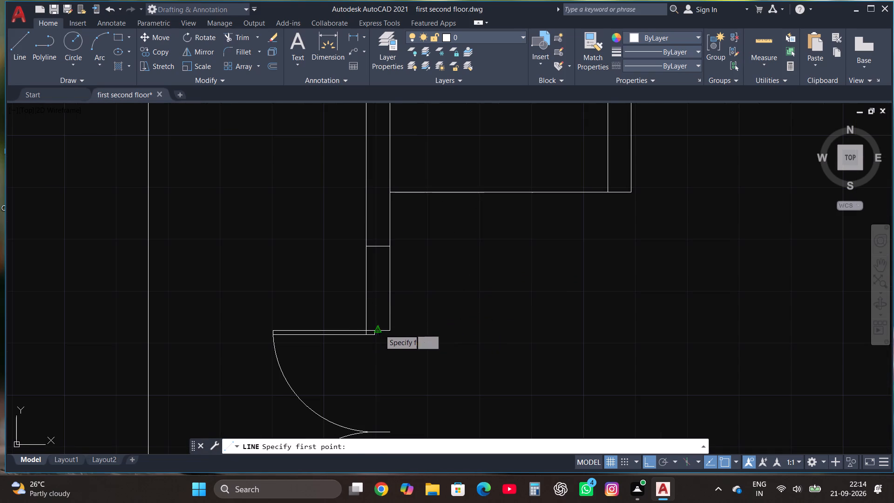
Finish the vertical centre line through the narrow wall panel on the north side of the west double door.
{"action": "left_click", "coordinate": [378, 244]}
{"action": "key", "text": "Escape"}
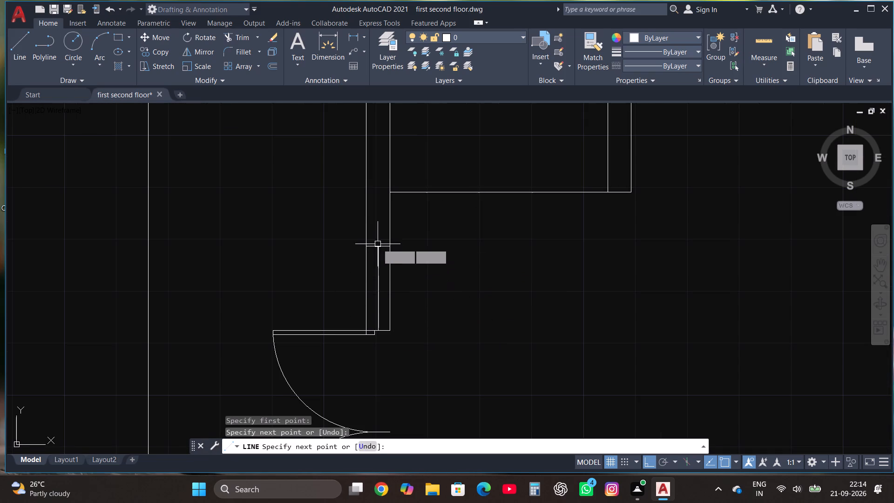
Copy the narrow wall panel with its centre line from the north side to the south side of the west double door.
{"action": "scroll", "coordinate": [382, 250], "scroll_direction": "down", "scroll_amount": 1}
{"action": "left_click", "coordinate": [363, 318]}
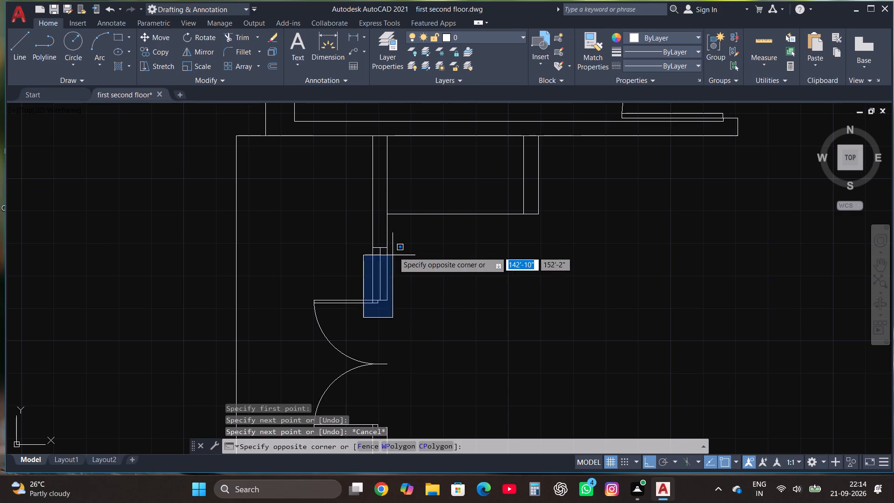
{"action": "left_click", "coordinate": [396, 239]}
{"action": "left_click", "coordinate": [165, 49]}
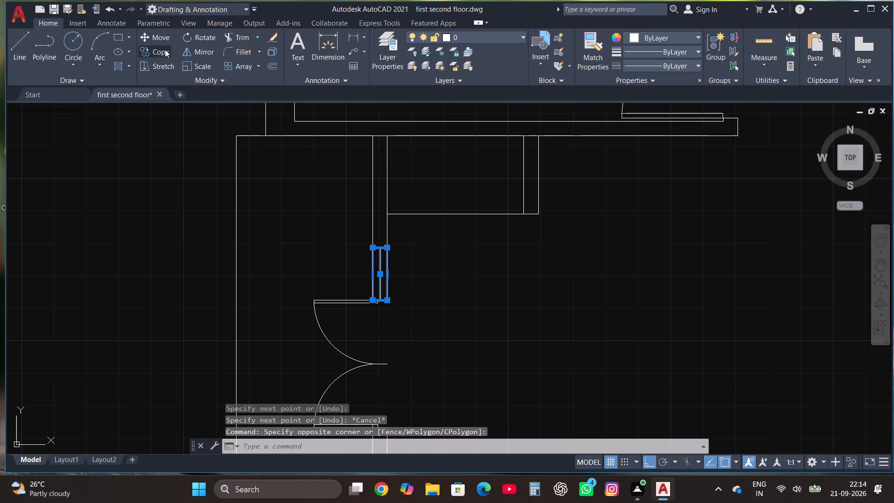
{"action": "left_click", "coordinate": [386, 246]}
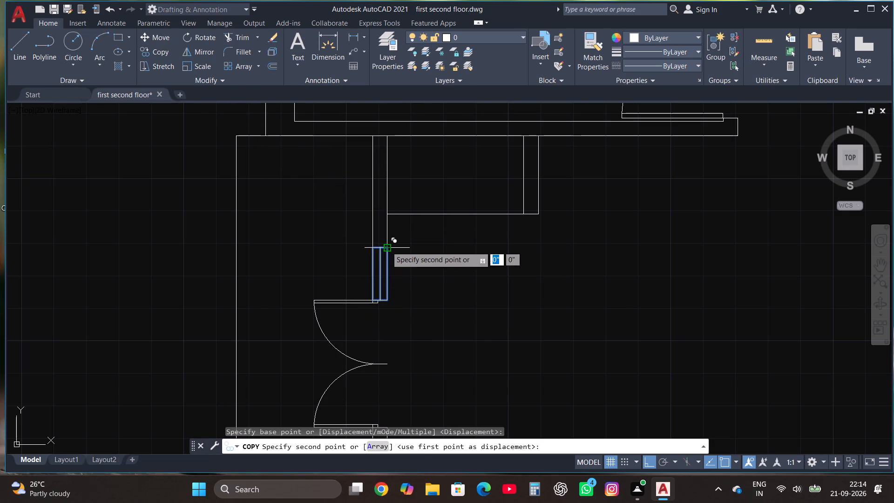
{"action": "scroll", "coordinate": [386, 246], "scroll_direction": "down", "scroll_amount": 1}
{"action": "scroll", "coordinate": [379, 376], "scroll_direction": "up", "scroll_amount": 1}
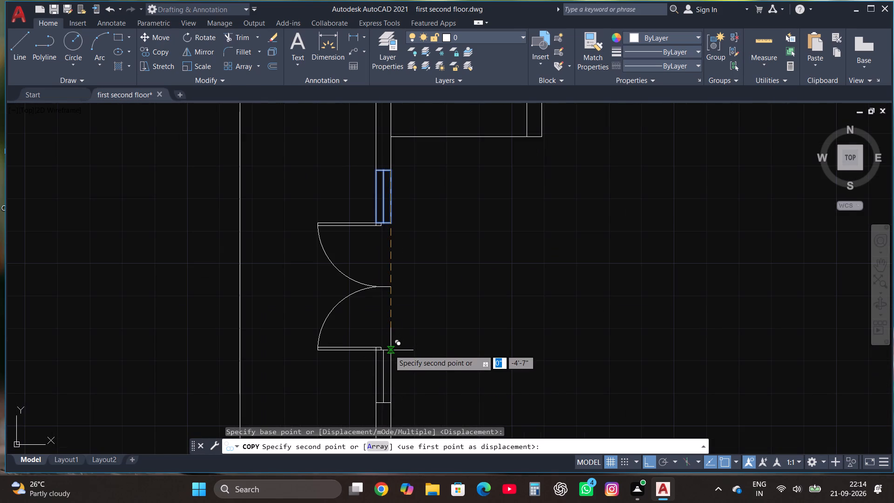
{"action": "left_click", "coordinate": [389, 350]}
{"action": "key", "text": "Escape"}
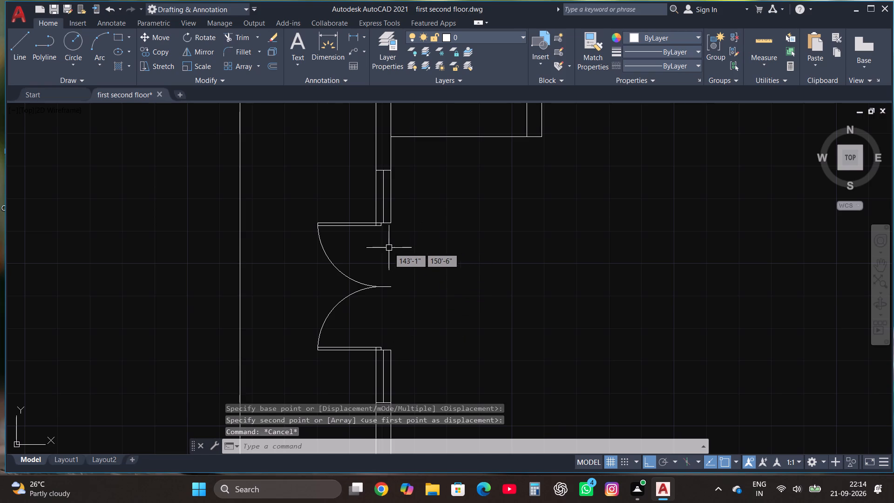
Copy the west-wall window of the northwest room straight down into the west wall of the southwest room.
{"action": "scroll", "coordinate": [389, 250], "scroll_direction": "down", "scroll_amount": 4}
{"action": "scroll", "coordinate": [400, 328], "scroll_direction": "up", "scroll_amount": 1}
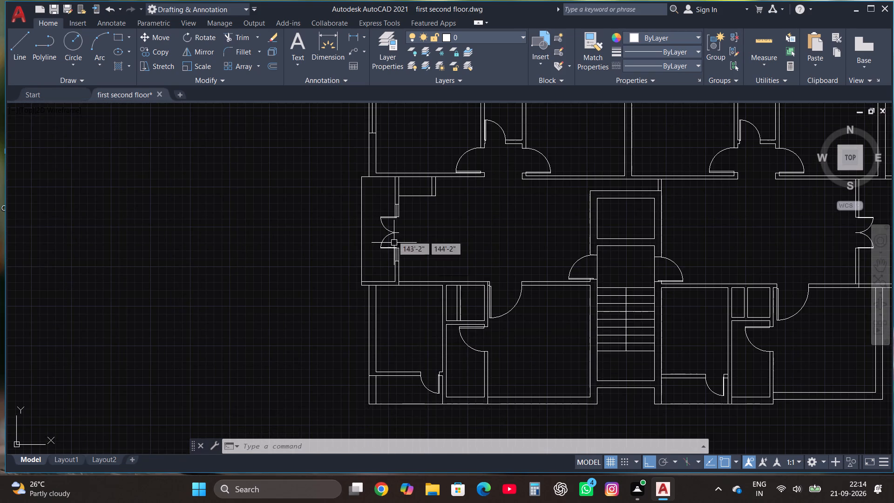
{"action": "scroll", "coordinate": [384, 237], "scroll_direction": "down", "scroll_amount": 1}
{"action": "scroll", "coordinate": [376, 153], "scroll_direction": "up", "scroll_amount": 2}
{"action": "left_click", "coordinate": [348, 210]}
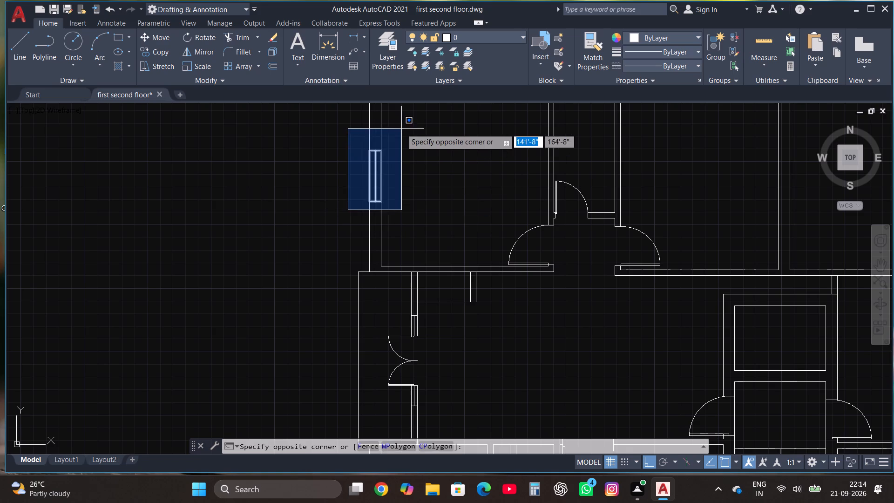
{"action": "left_click", "coordinate": [401, 129]}
{"action": "left_click", "coordinate": [158, 51]}
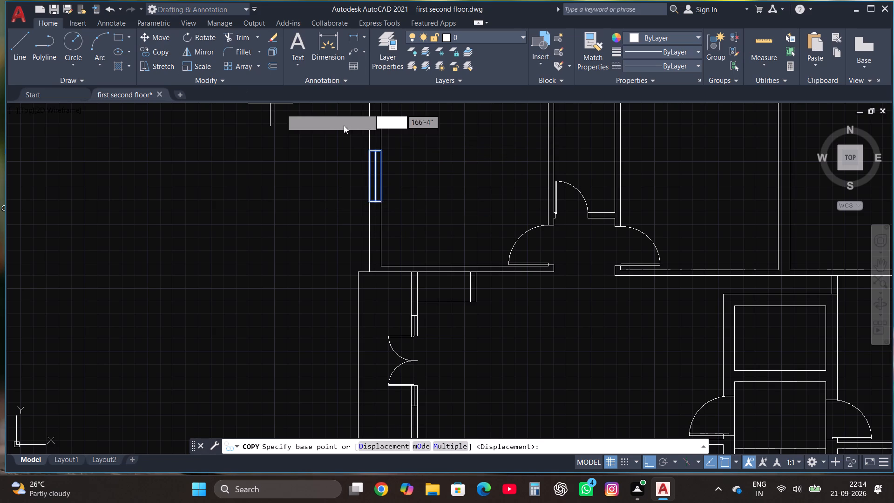
{"action": "left_click", "coordinate": [382, 150]}
{"action": "scroll", "coordinate": [386, 153], "scroll_direction": "down", "scroll_amount": 2}
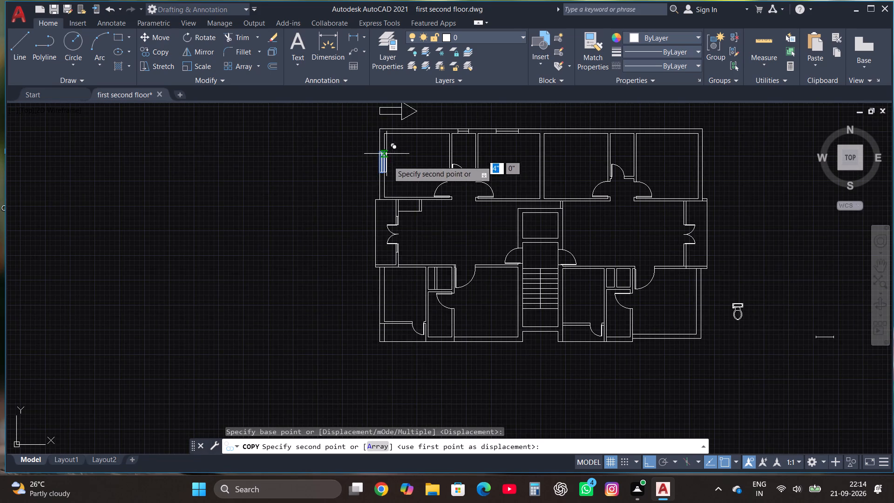
{"action": "scroll", "coordinate": [387, 292], "scroll_direction": "up", "scroll_amount": 1}
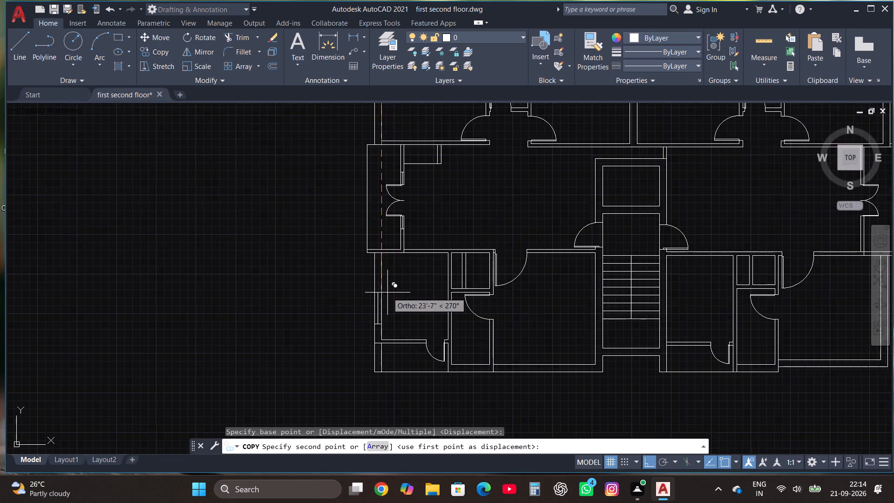
{"action": "scroll", "coordinate": [387, 292], "scroll_direction": "up", "scroll_amount": 1}
{"action": "left_click", "coordinate": [384, 278]}
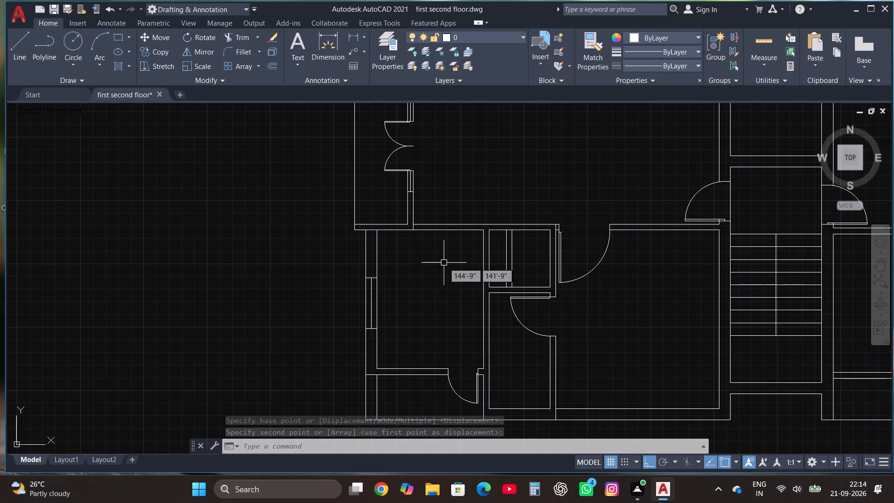
Draw a short vertical line upward along the southwest room's inner west wall face from the cross-wall junction.
{"action": "scroll", "coordinate": [444, 263], "scroll_direction": "down", "scroll_amount": 1}
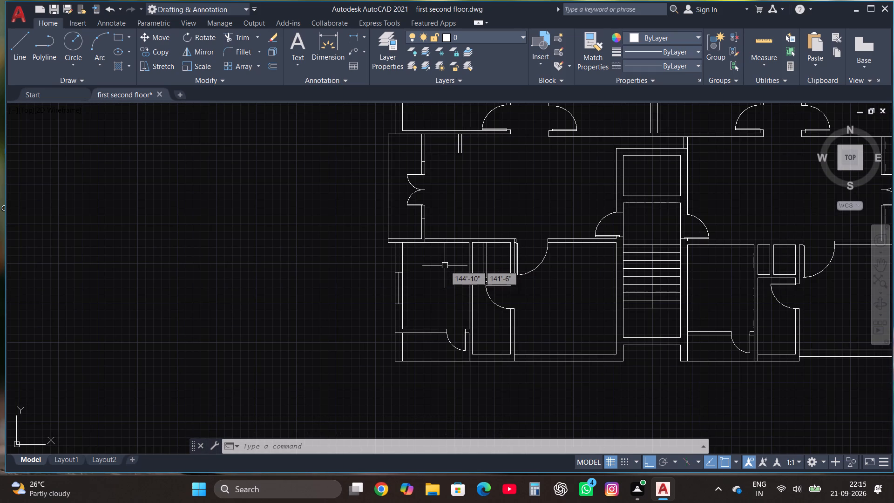
{"action": "scroll", "coordinate": [428, 315], "scroll_direction": "up", "scroll_amount": 2}
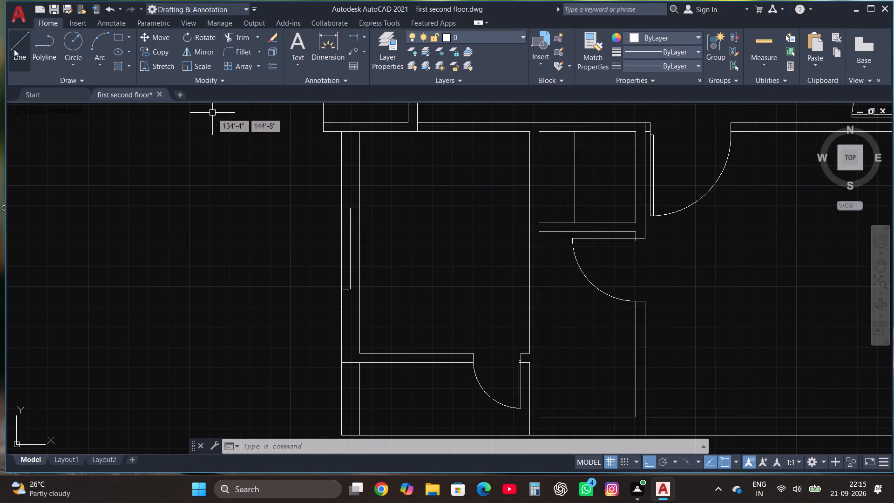
{"action": "left_click", "coordinate": [14, 49]}
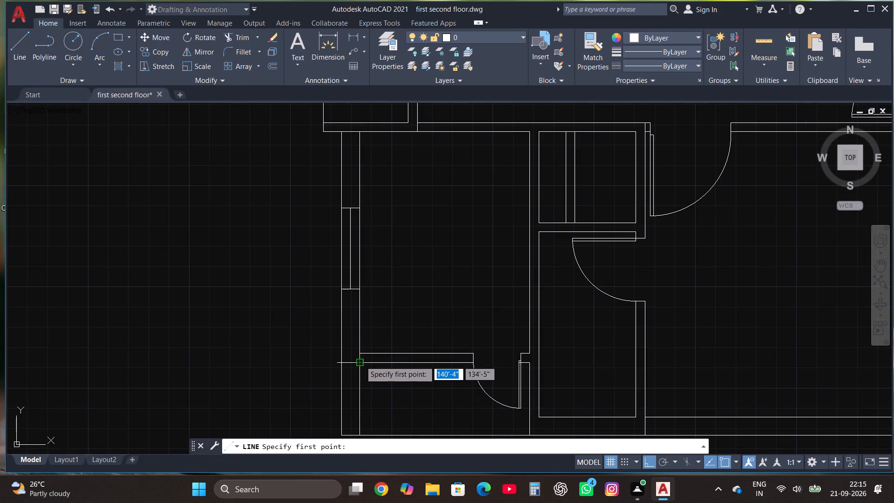
{"action": "left_click", "coordinate": [360, 361]}
{"action": "left_click", "coordinate": [359, 325]}
{"action": "key", "text": "Escape"}
{"action": "scroll", "coordinate": [359, 325], "scroll_direction": "down", "scroll_amount": 1}
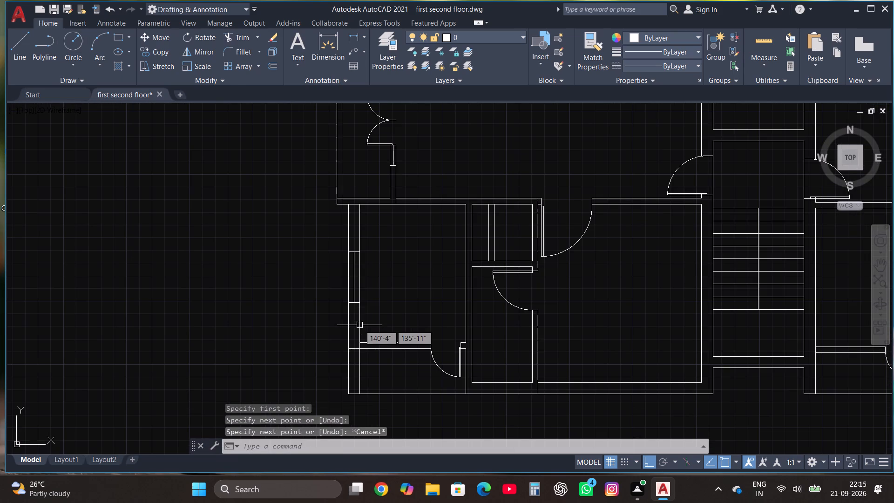
{"action": "scroll", "coordinate": [394, 333], "scroll_direction": "down", "scroll_amount": 1}
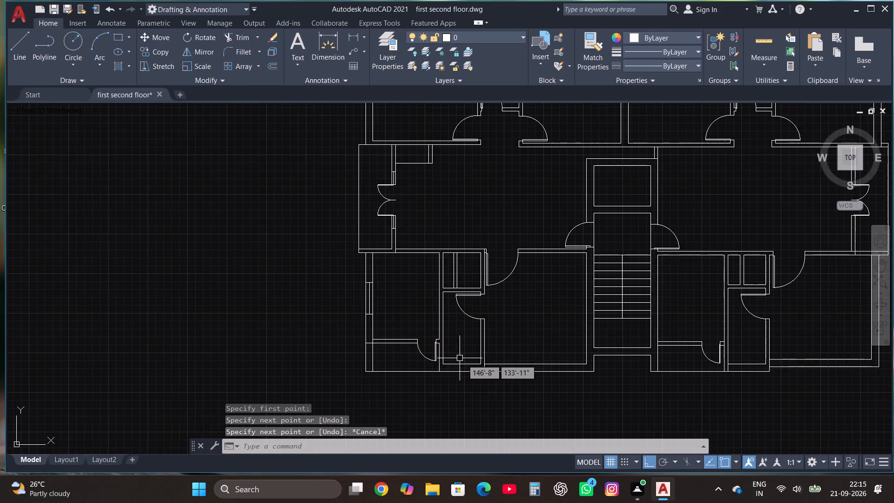
Copy the small north-wall window in multiple mode with Ortho off, placing one in the south wall of the western unit's small southern room.
{"action": "scroll", "coordinate": [476, 378], "scroll_direction": "up", "scroll_amount": 3}
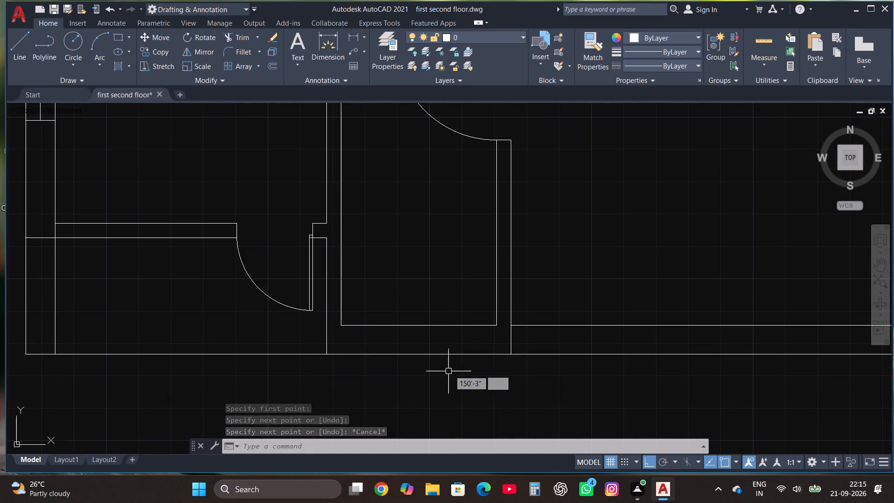
{"action": "scroll", "coordinate": [450, 369], "scroll_direction": "down", "scroll_amount": 4}
{"action": "scroll", "coordinate": [457, 163], "scroll_direction": "up", "scroll_amount": 2}
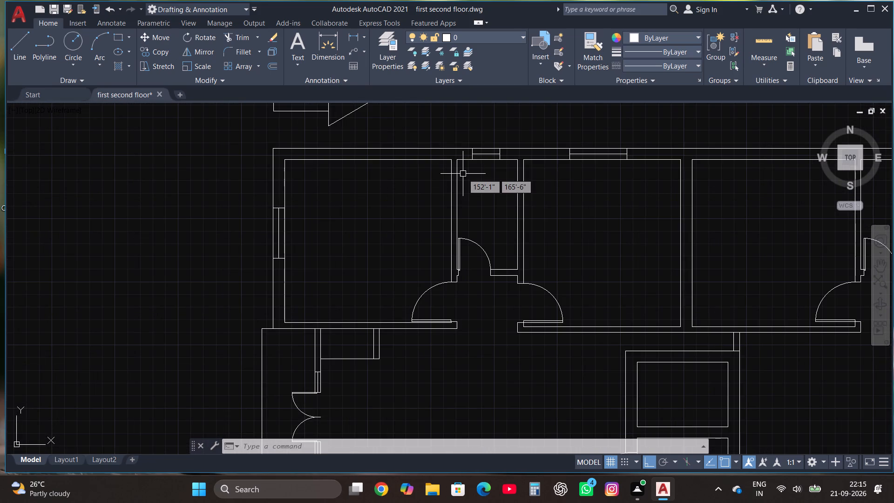
{"action": "left_click", "coordinate": [464, 174]}
{"action": "left_click", "coordinate": [505, 135]}
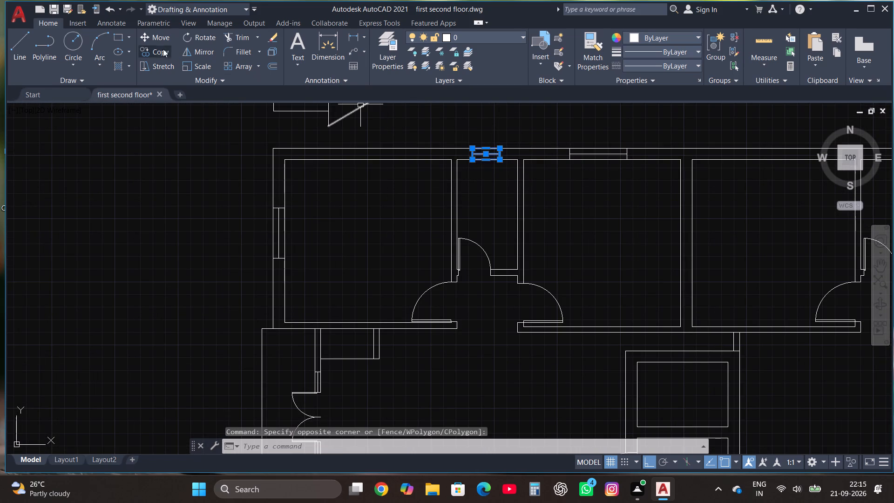
{"action": "left_click", "coordinate": [157, 46]}
{"action": "left_click", "coordinate": [452, 450]}
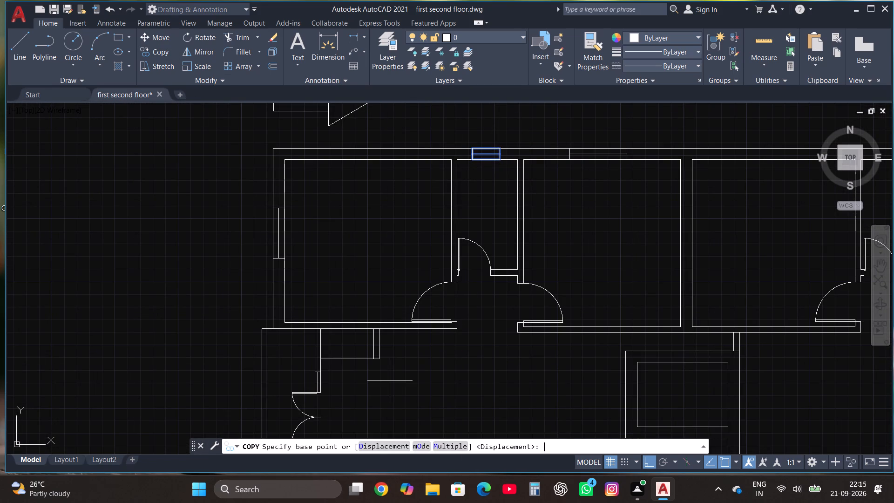
{"action": "left_click", "coordinate": [497, 151]}
{"action": "scroll", "coordinate": [523, 276], "scroll_direction": "down", "scroll_amount": 2}
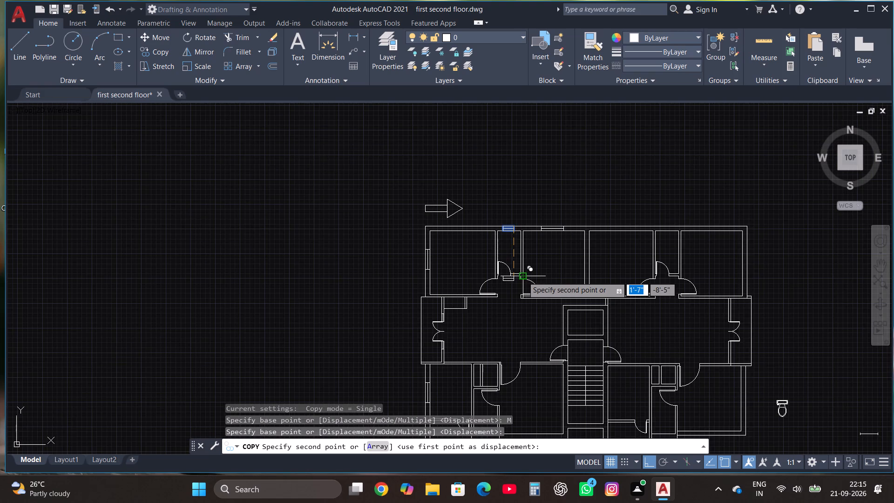
{"action": "key", "text": "F8"}
{"action": "scroll", "coordinate": [523, 277], "scroll_direction": "down", "scroll_amount": 1}
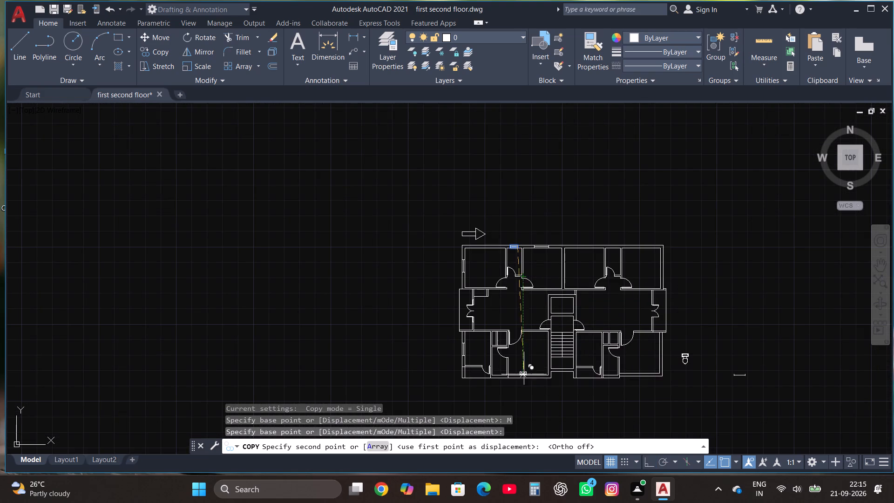
{"action": "scroll", "coordinate": [505, 381], "scroll_direction": "up", "scroll_amount": 3}
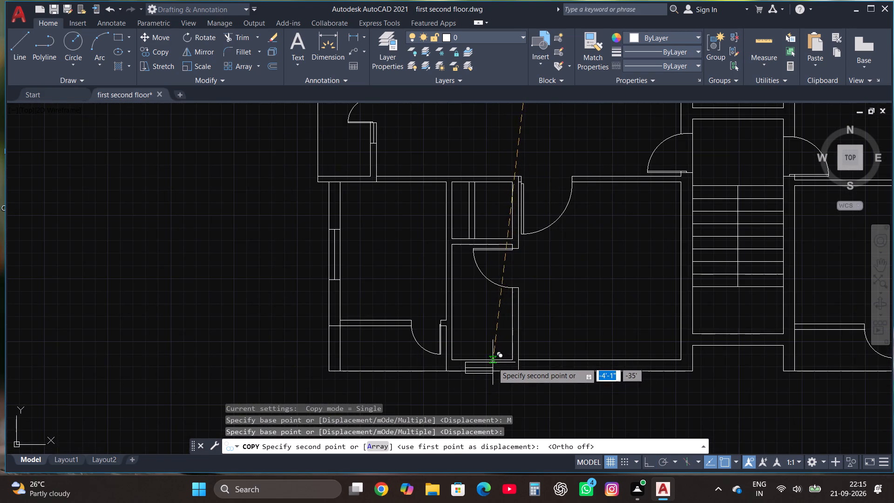
{"action": "scroll", "coordinate": [493, 362], "scroll_direction": "up", "scroll_amount": 3}
{"action": "left_click", "coordinate": [495, 353]}
{"action": "scroll", "coordinate": [490, 370], "scroll_direction": "down", "scroll_amount": 4}
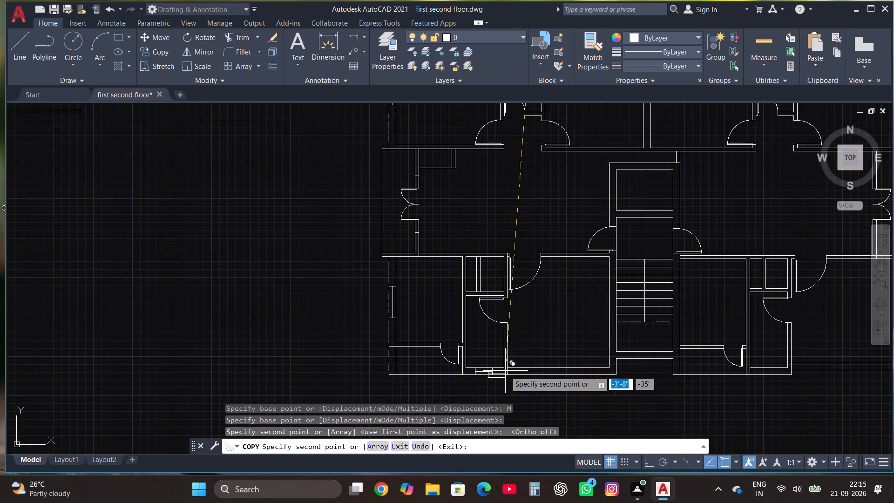
Place two more copies of the small window in the eastern unit: the small southern room's south wall and the small northern room's north wall.
{"action": "scroll", "coordinate": [541, 369], "scroll_direction": "down", "scroll_amount": 1}
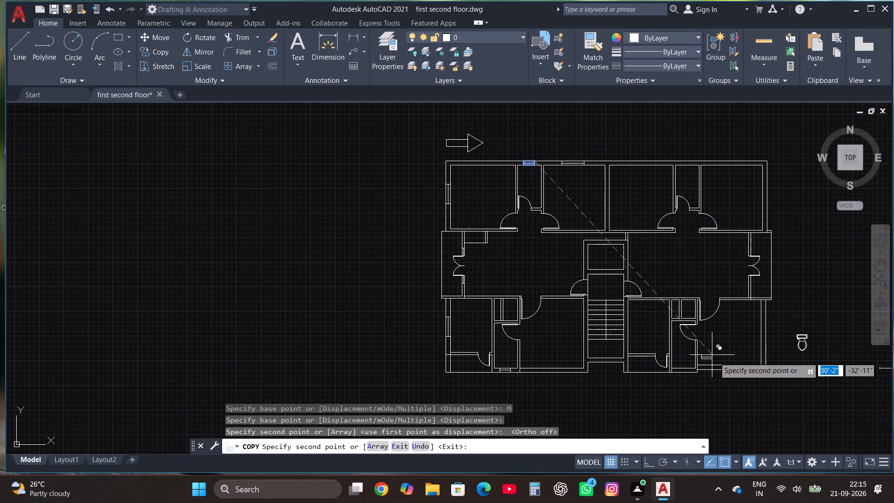
{"action": "scroll", "coordinate": [694, 368], "scroll_direction": "up", "scroll_amount": 3}
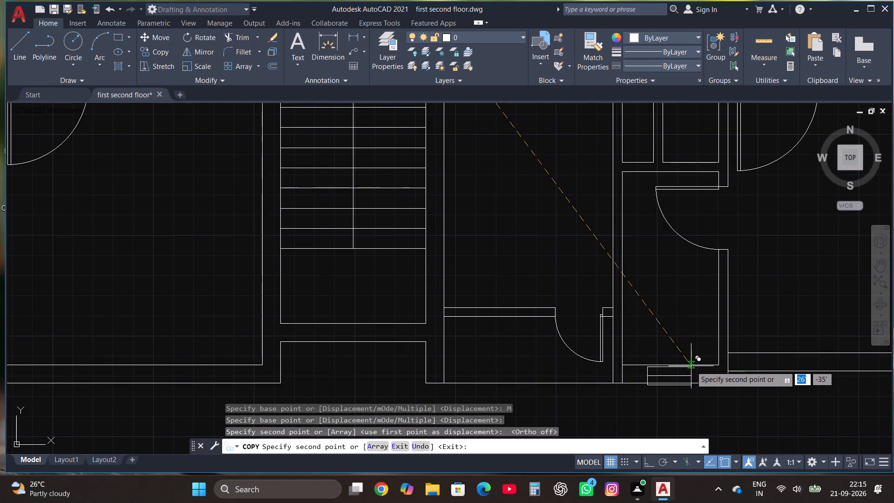
{"action": "left_click", "coordinate": [694, 365]}
{"action": "scroll", "coordinate": [688, 401], "scroll_direction": "down", "scroll_amount": 3}
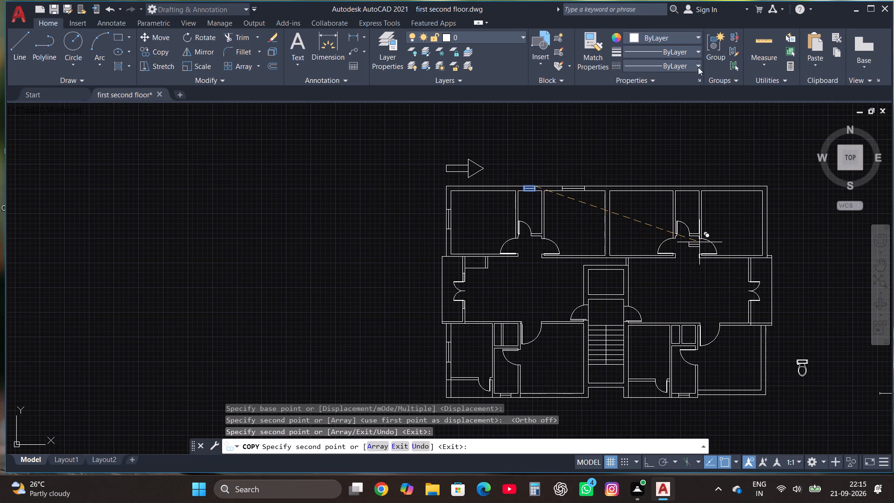
{"action": "scroll", "coordinate": [698, 168], "scroll_direction": "up", "scroll_amount": 4}
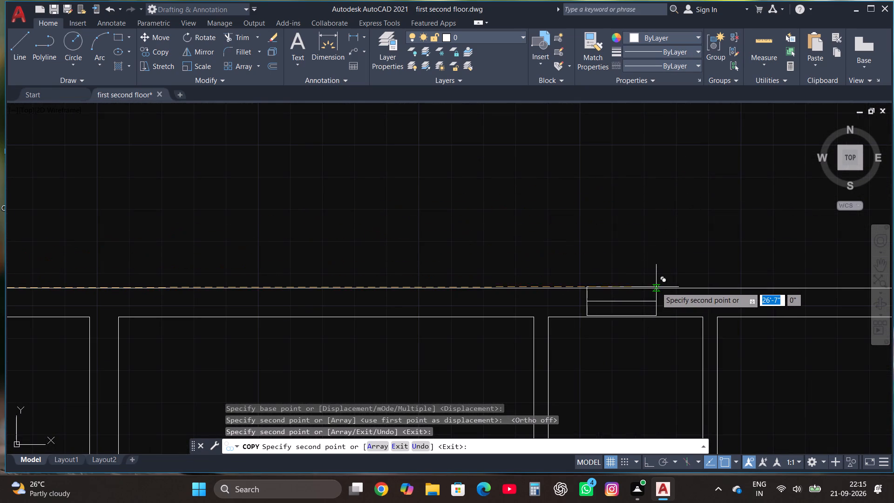
{"action": "left_click", "coordinate": [656, 287]}
{"action": "scroll", "coordinate": [610, 245], "scroll_direction": "down", "scroll_amount": 4}
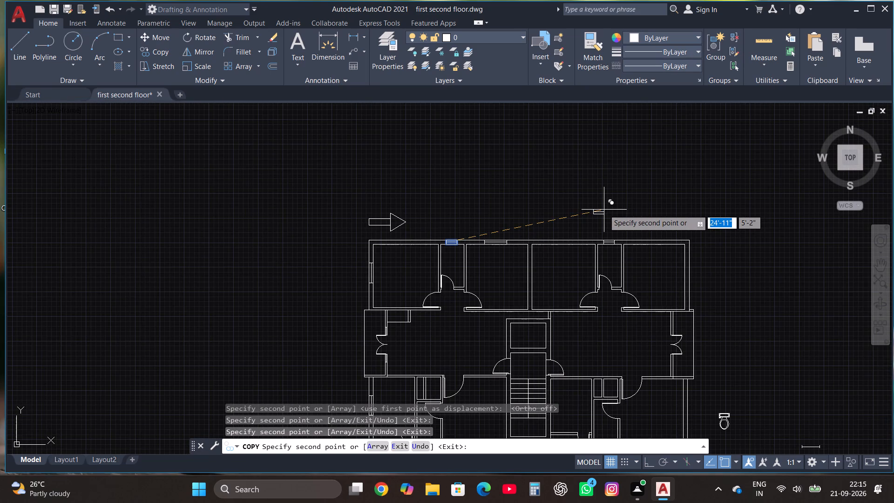
{"action": "key", "text": "Escape"}
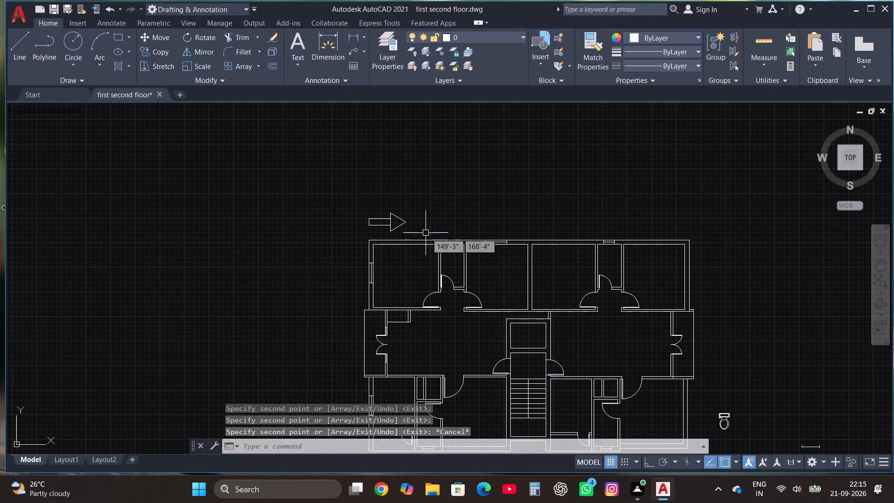
Copy the western unit's larger north-wall window about 11'-5" east along the same wall, into the adjoining room of the eastern unit.
{"action": "scroll", "coordinate": [483, 244], "scroll_direction": "up", "scroll_amount": 3}
{"action": "left_click", "coordinate": [469, 263]}
{"action": "left_click", "coordinate": [590, 202]}
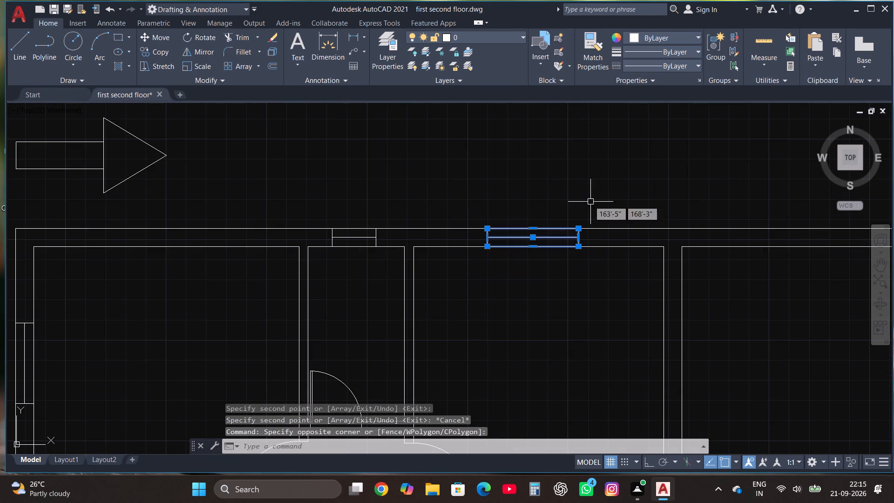
{"action": "left_click", "coordinate": [149, 48]}
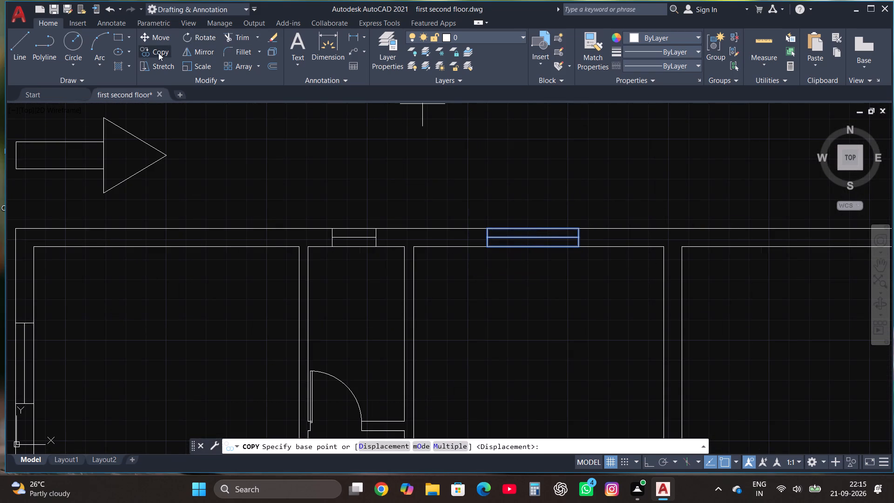
{"action": "left_click", "coordinate": [578, 228]}
{"action": "scroll", "coordinate": [578, 227], "scroll_direction": "down", "scroll_amount": 1}
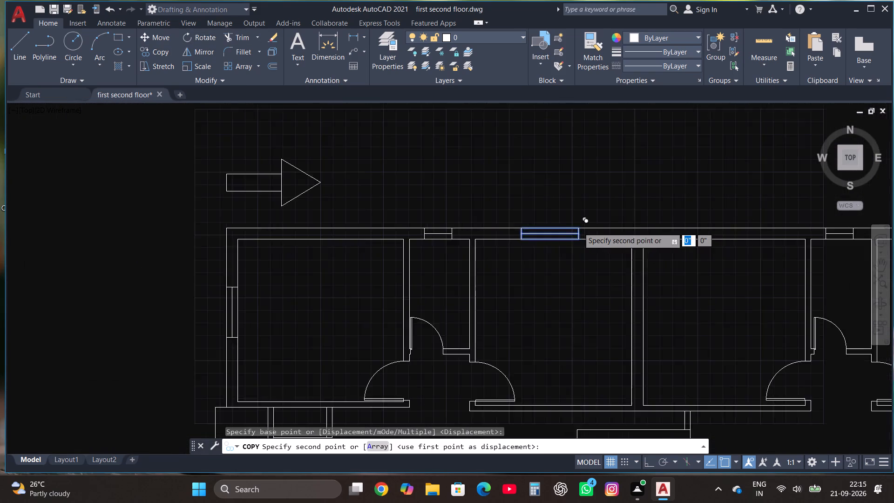
{"action": "scroll", "coordinate": [578, 227], "scroll_direction": "down", "scroll_amount": 2}
{"action": "scroll", "coordinate": [634, 227], "scroll_direction": "up", "scroll_amount": 4}
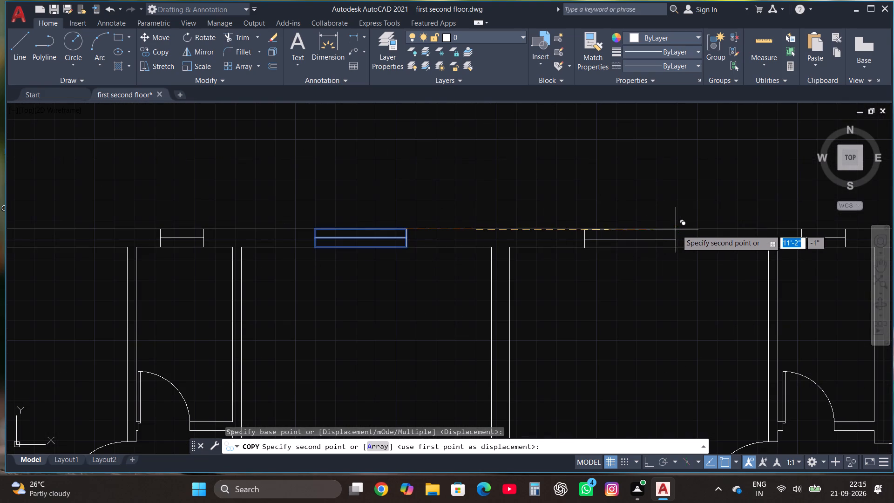
{"action": "scroll", "coordinate": [680, 229], "scroll_direction": "up", "scroll_amount": 3}
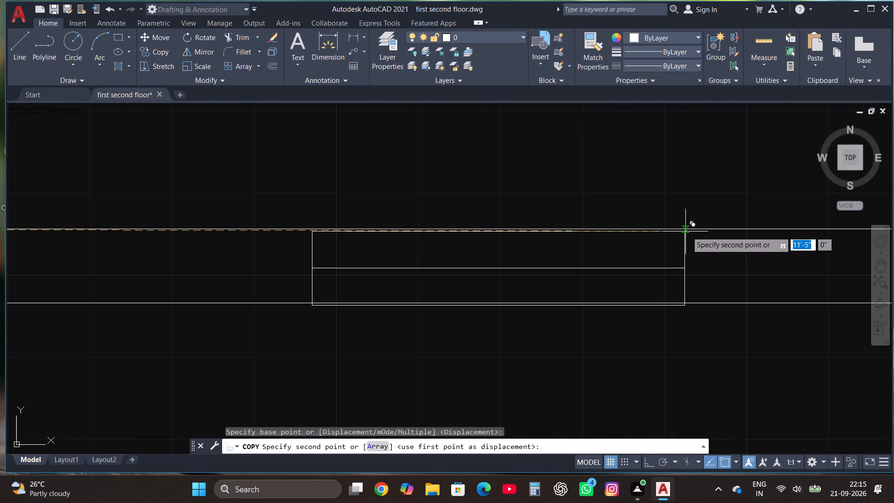
{"action": "left_click", "coordinate": [695, 229]}
{"action": "scroll", "coordinate": [614, 240], "scroll_direction": "down", "scroll_amount": 4}
{"action": "scroll", "coordinate": [533, 276], "scroll_direction": "down", "scroll_amount": 1}
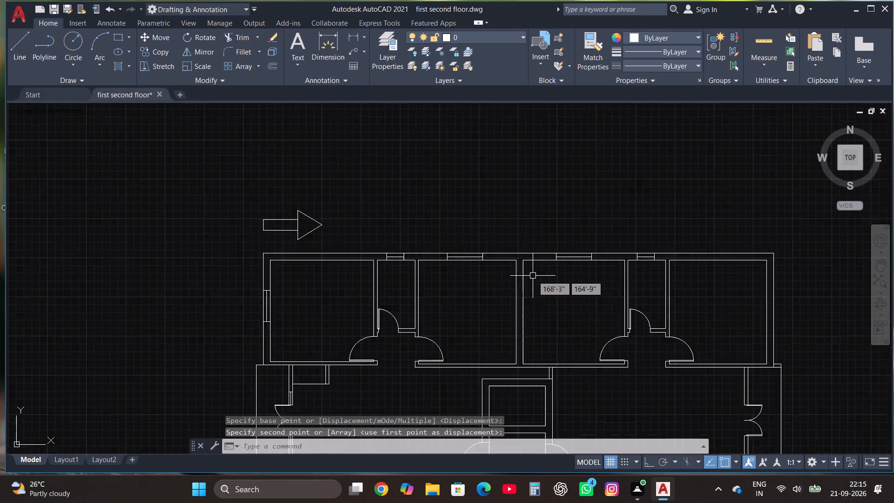
Copy the northwest room's west-wall window across the plan into the east wall of the northeast room.
{"action": "scroll", "coordinate": [533, 276], "scroll_direction": "down", "scroll_amount": 1}
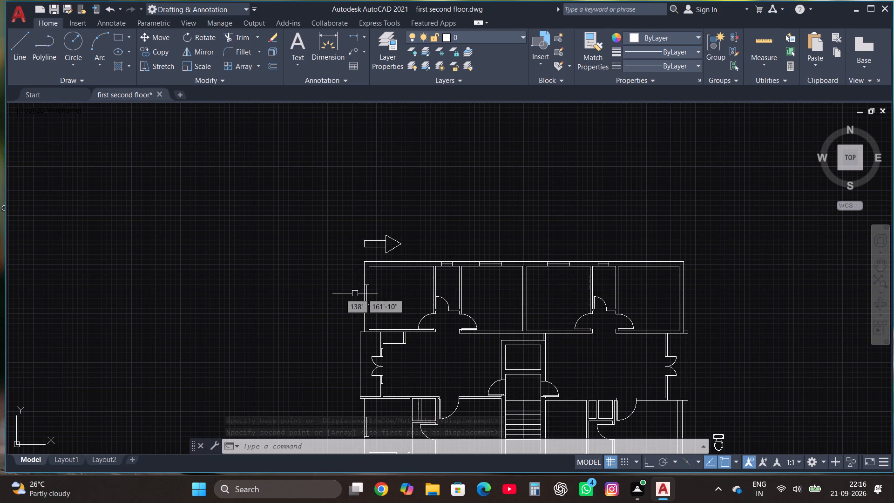
{"action": "left_click", "coordinate": [349, 315]}
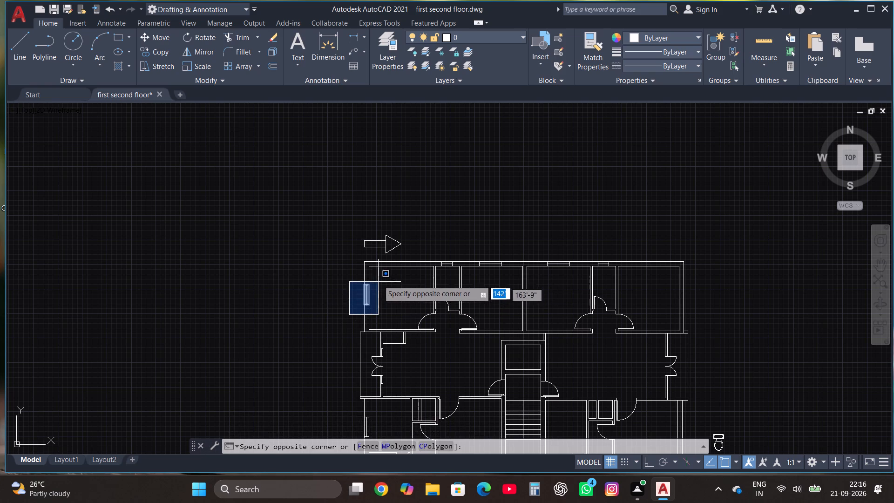
{"action": "left_click", "coordinate": [378, 279]}
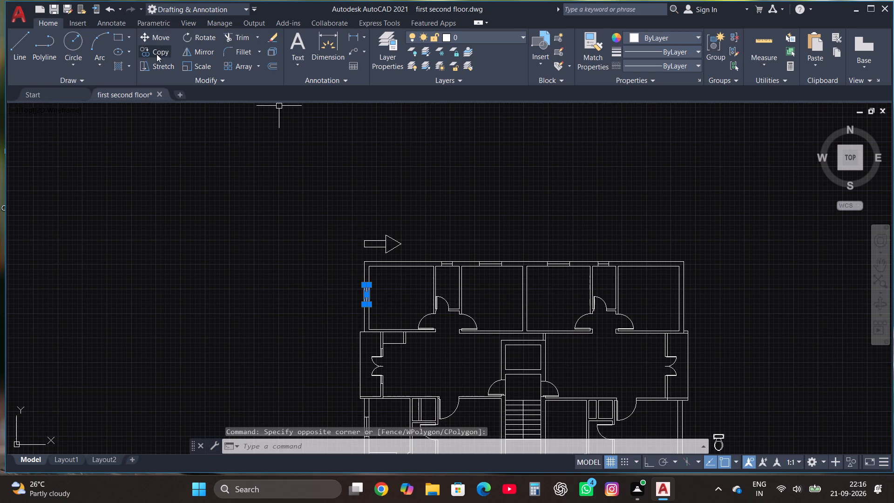
{"action": "left_click", "coordinate": [156, 54]}
{"action": "scroll", "coordinate": [385, 281], "scroll_direction": "up", "scroll_amount": 2}
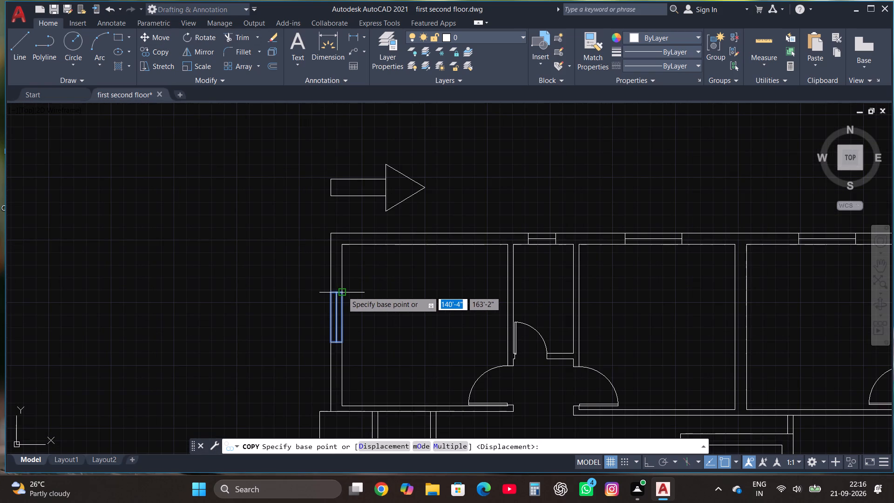
{"action": "left_click", "coordinate": [340, 292]}
{"action": "scroll", "coordinate": [612, 285], "scroll_direction": "down", "scroll_amount": 2}
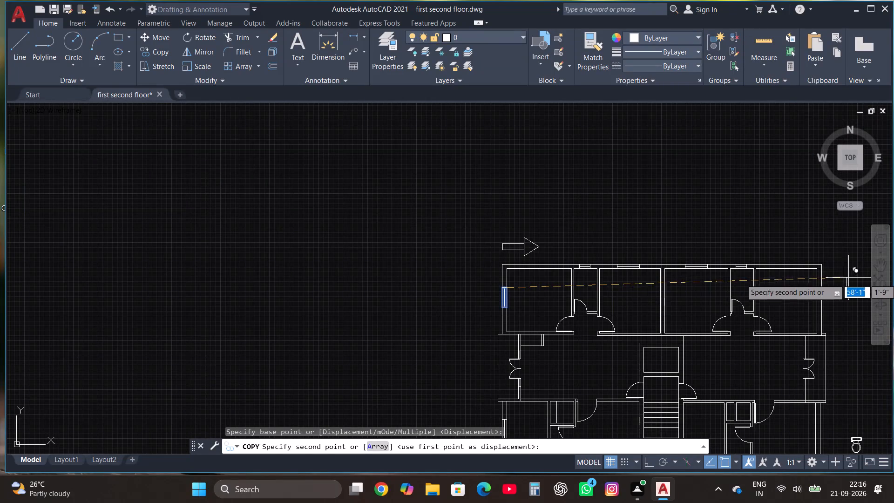
{"action": "scroll", "coordinate": [837, 299], "scroll_direction": "up", "scroll_amount": 4}
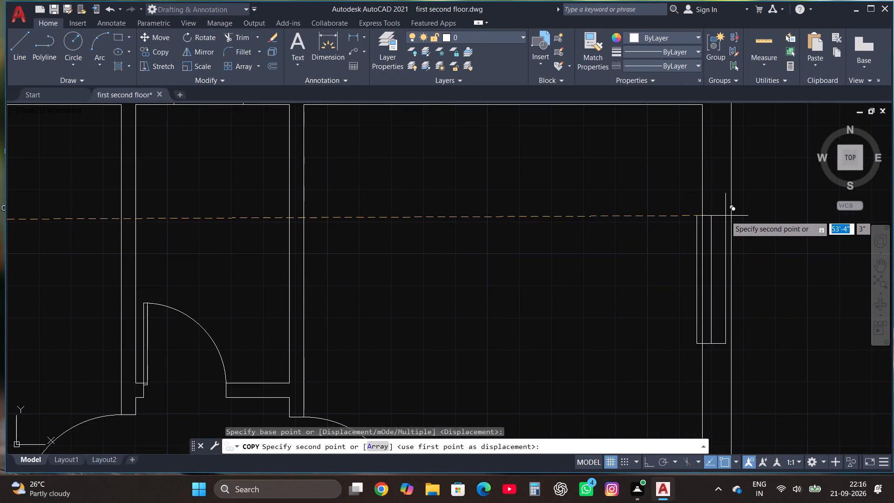
{"action": "left_click", "coordinate": [729, 227]}
{"action": "scroll", "coordinate": [708, 228], "scroll_direction": "down", "scroll_amount": 3}
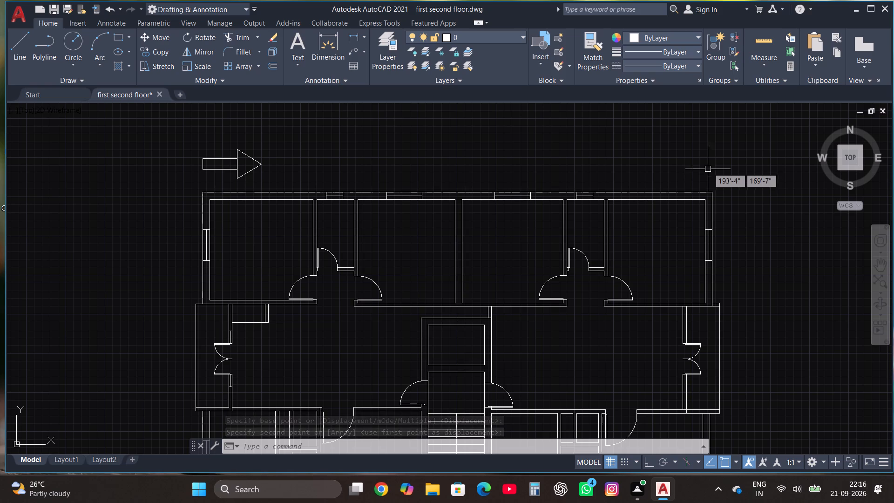
Copy the side panel south of the western double door in multiple mode, placing copies south and north of the eastern double door.
{"action": "scroll", "coordinate": [660, 158], "scroll_direction": "down", "scroll_amount": 1}
{"action": "scroll", "coordinate": [378, 294], "scroll_direction": "up", "scroll_amount": 2}
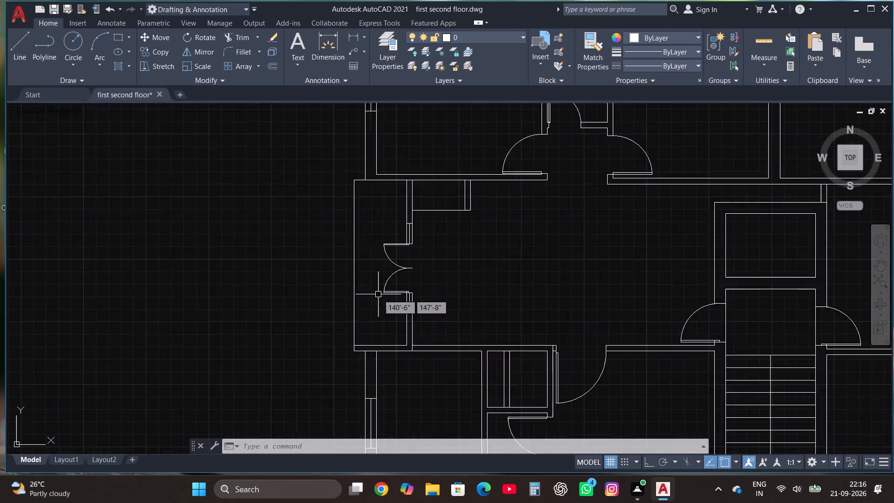
{"action": "scroll", "coordinate": [378, 294], "scroll_direction": "up", "scroll_amount": 1}
{"action": "left_click", "coordinate": [404, 326]}
{"action": "left_click", "coordinate": [438, 289]}
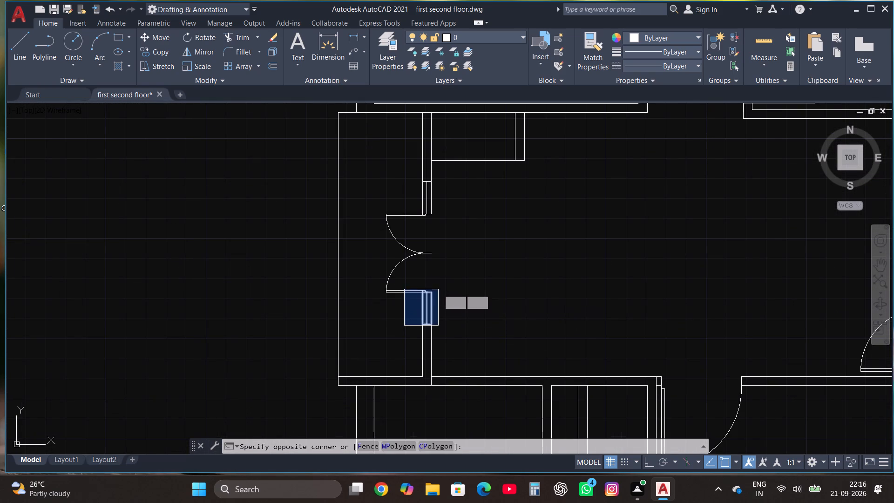
{"action": "left_click", "coordinate": [158, 54]}
{"action": "left_click", "coordinate": [447, 445]}
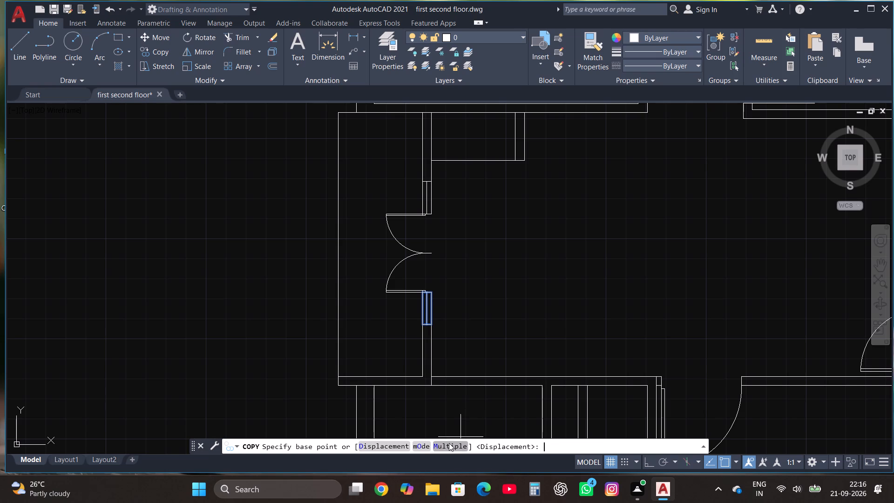
{"action": "left_click", "coordinate": [430, 293]}
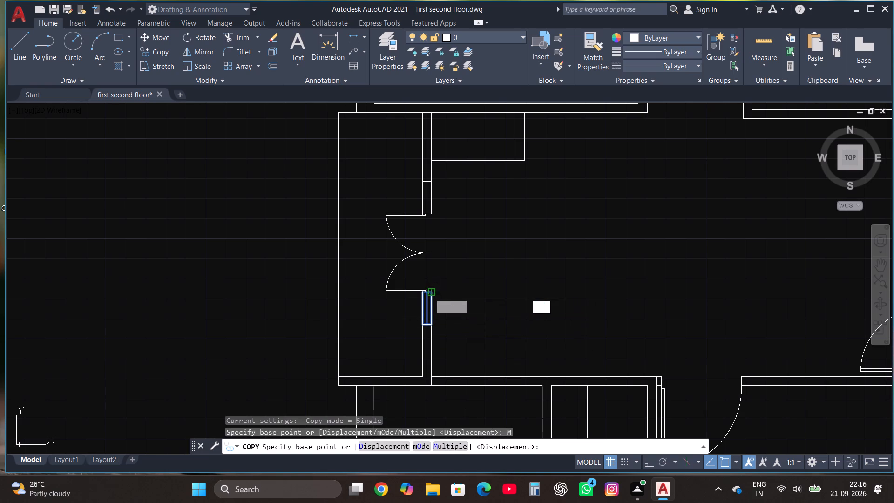
{"action": "scroll", "coordinate": [432, 299], "scroll_direction": "down", "scroll_amount": 6}
{"action": "scroll", "coordinate": [633, 299], "scroll_direction": "up", "scroll_amount": 5}
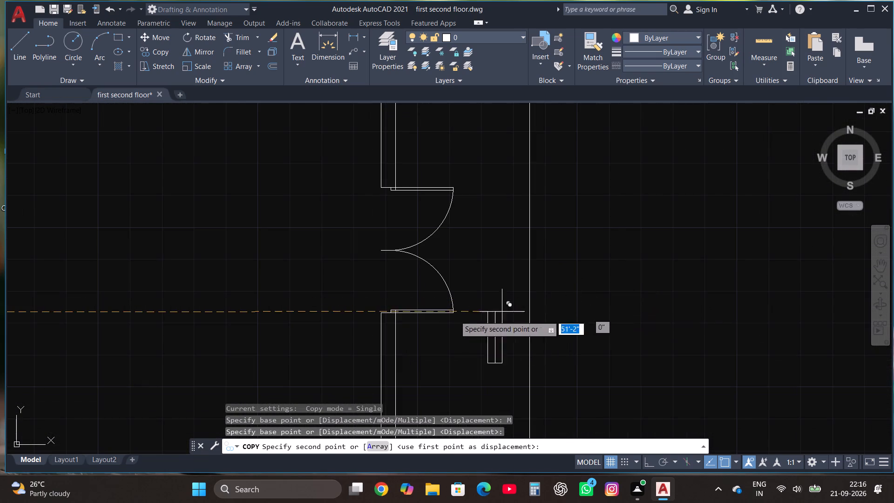
{"action": "left_click", "coordinate": [394, 313]}
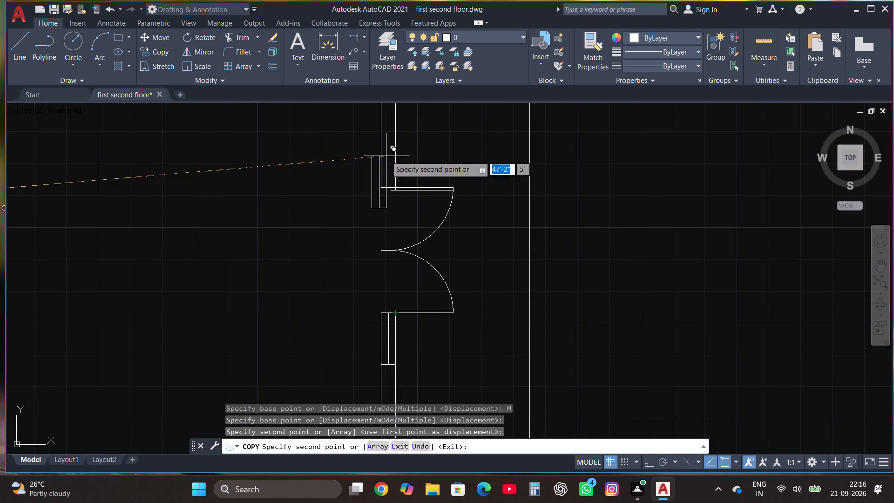
{"action": "left_click", "coordinate": [396, 133]}
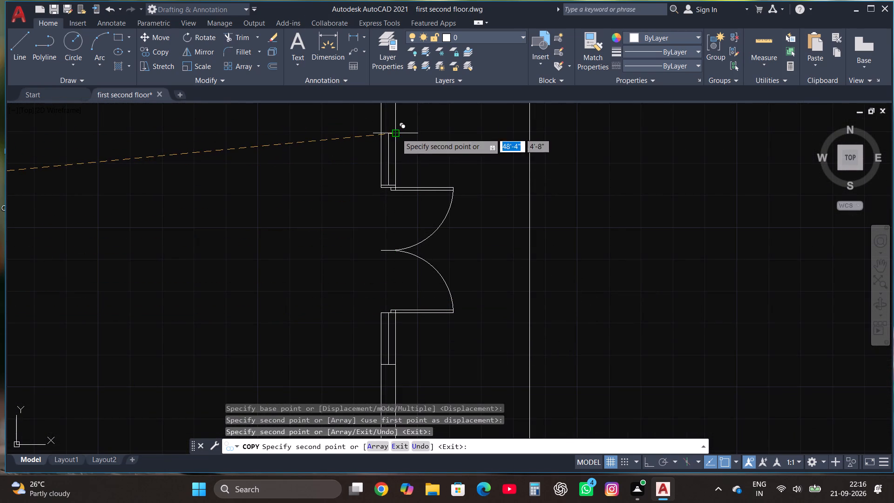
{"action": "scroll", "coordinate": [521, 178], "scroll_direction": "down", "scroll_amount": 3}
{"action": "key", "text": "Escape"}
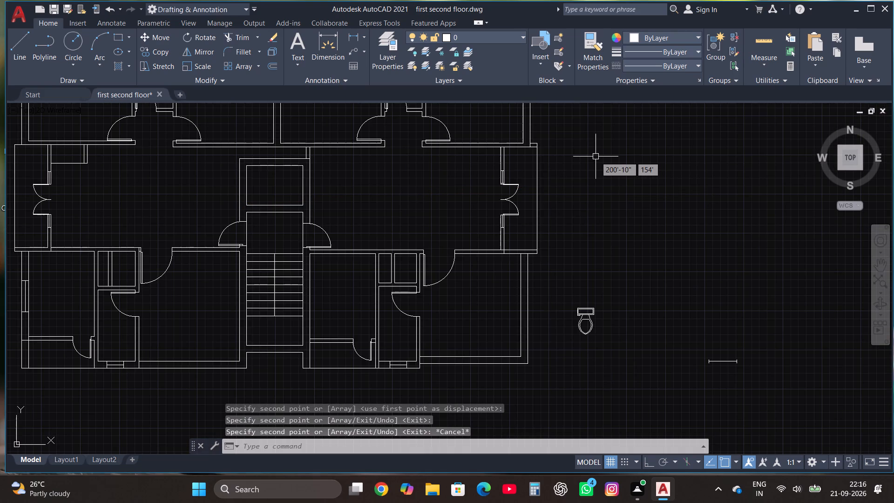
Copy the southwest room's west-wall window across the plan into the east wall of the southeast room.
{"action": "scroll", "coordinate": [596, 156], "scroll_direction": "down", "scroll_amount": 1}
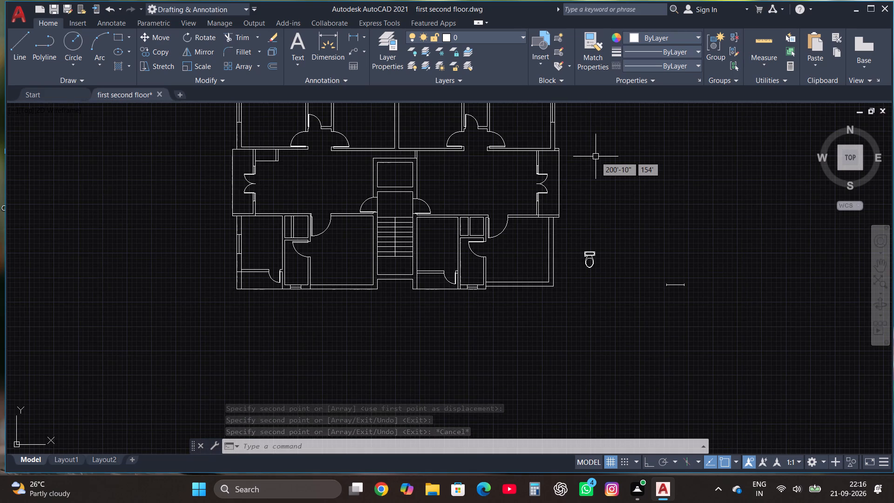
{"action": "scroll", "coordinate": [202, 238], "scroll_direction": "up", "scroll_amount": 1}
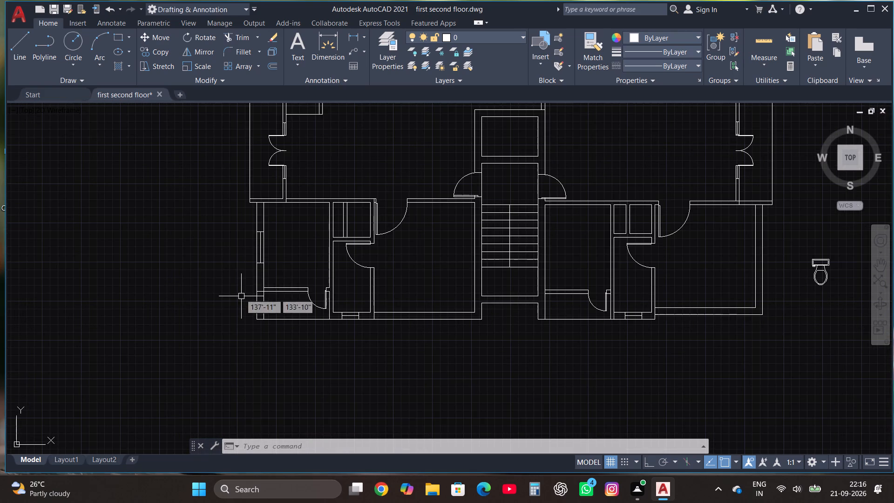
{"action": "left_click", "coordinate": [244, 267]}
{"action": "left_click", "coordinate": [279, 220]}
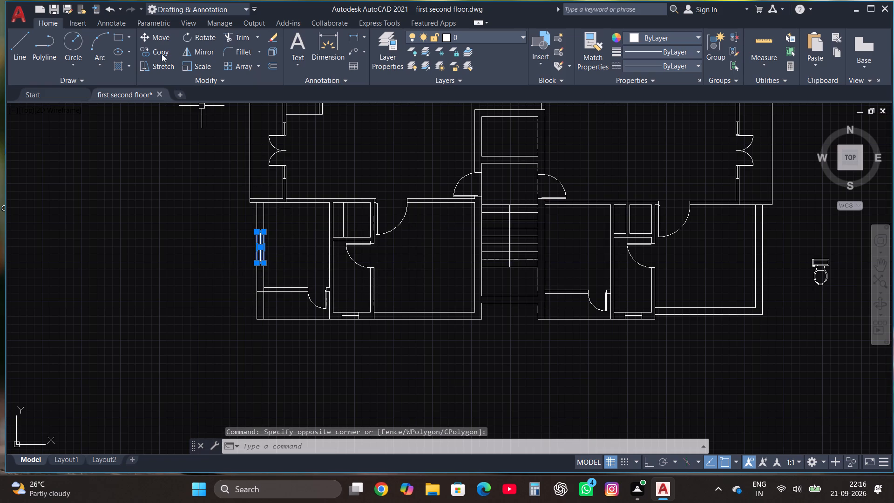
{"action": "left_click", "coordinate": [162, 54]}
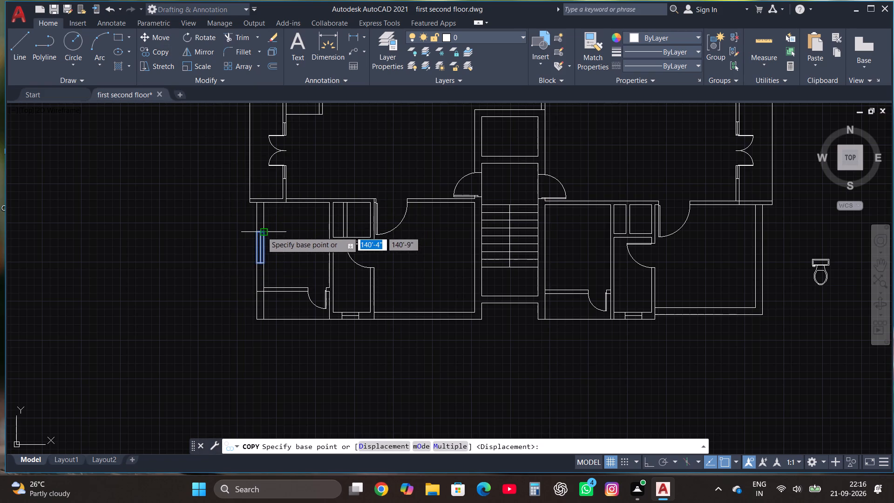
{"action": "left_click", "coordinate": [262, 231]}
{"action": "scroll", "coordinate": [766, 250], "scroll_direction": "up", "scroll_amount": 1}
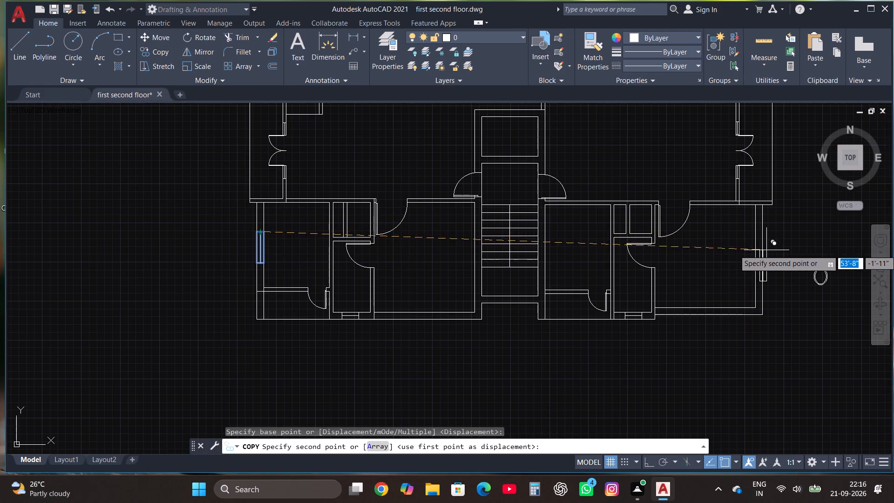
{"action": "scroll", "coordinate": [766, 250], "scroll_direction": "up", "scroll_amount": 2}
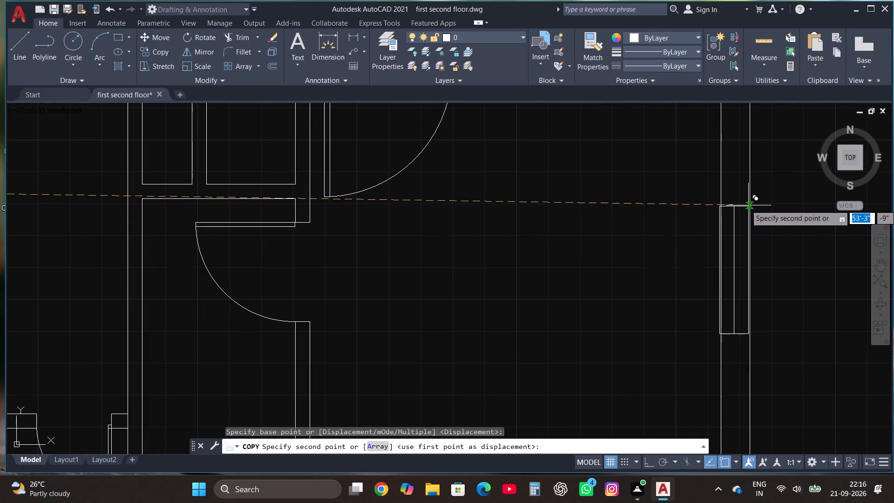
{"action": "left_click", "coordinate": [748, 205]}
{"action": "scroll", "coordinate": [615, 213], "scroll_direction": "down", "scroll_amount": 4}
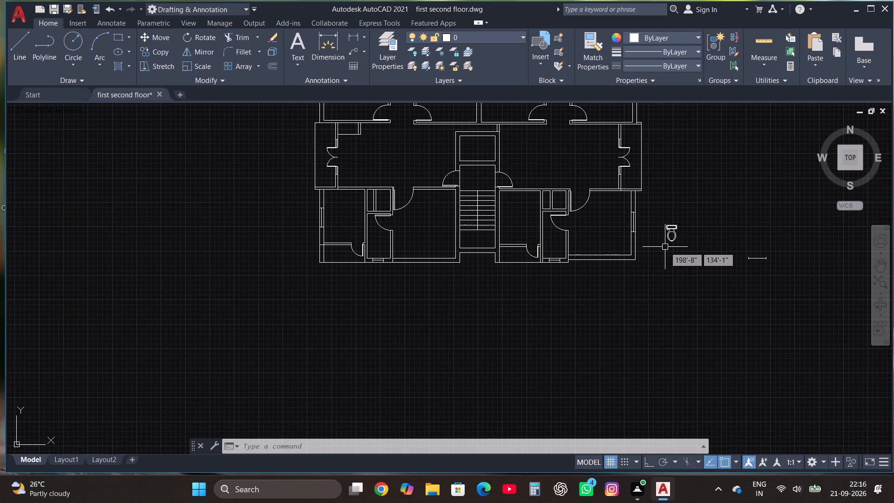
Draw a bed rectangle about 4'-11" by 3'-10" beside the west-wall window in the northwest room.
{"action": "scroll", "coordinate": [573, 321], "scroll_direction": "down", "scroll_amount": 1}
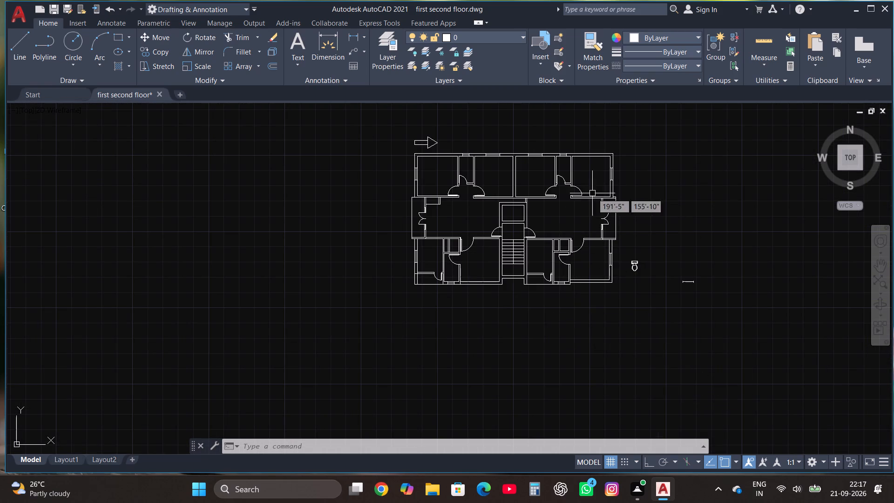
{"action": "scroll", "coordinate": [561, 202], "scroll_direction": "up", "scroll_amount": 3}
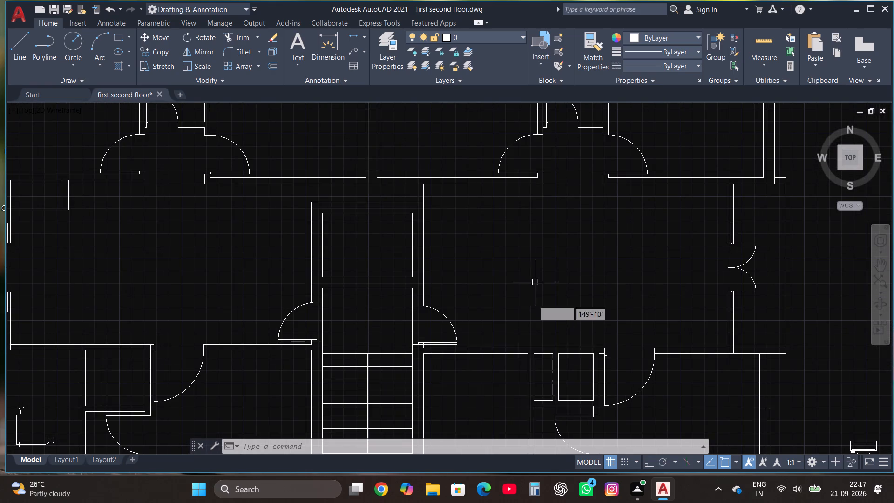
{"action": "scroll", "coordinate": [512, 335], "scroll_direction": "down", "scroll_amount": 1}
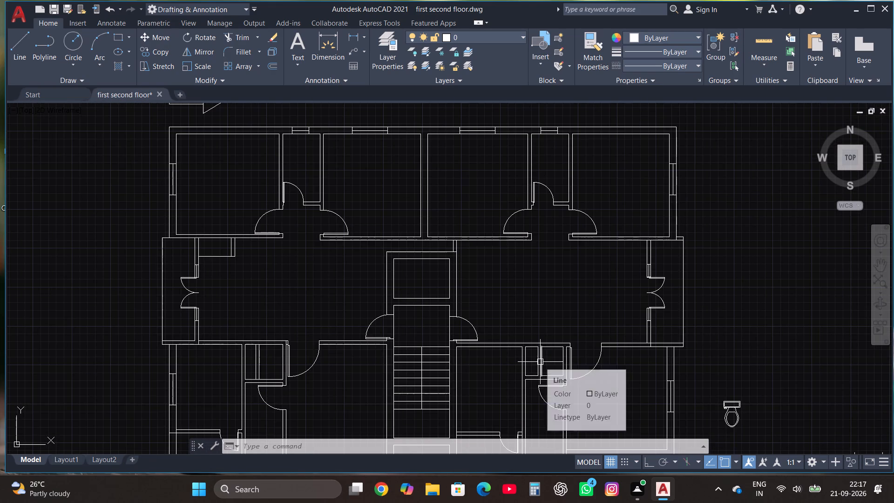
{"action": "scroll", "coordinate": [494, 389], "scroll_direction": "down", "scroll_amount": 4}
{"action": "scroll", "coordinate": [417, 382], "scroll_direction": "up", "scroll_amount": 2}
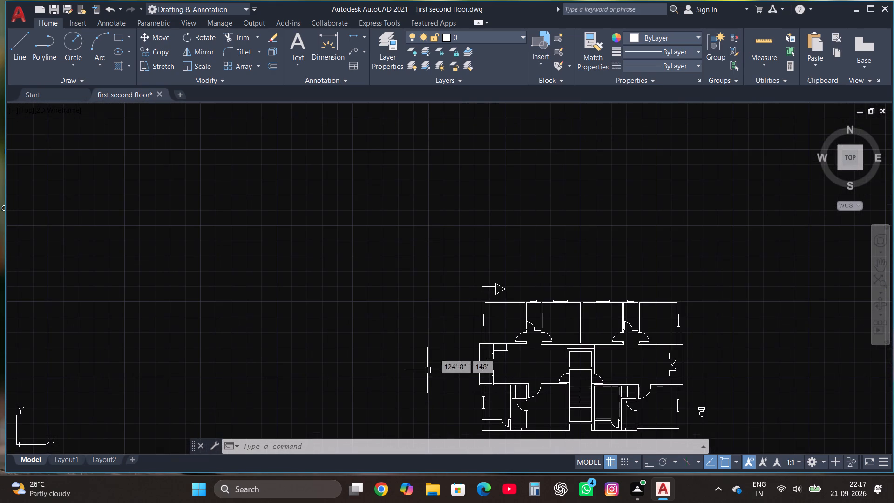
{"action": "scroll", "coordinate": [516, 335], "scroll_direction": "up", "scroll_amount": 4}
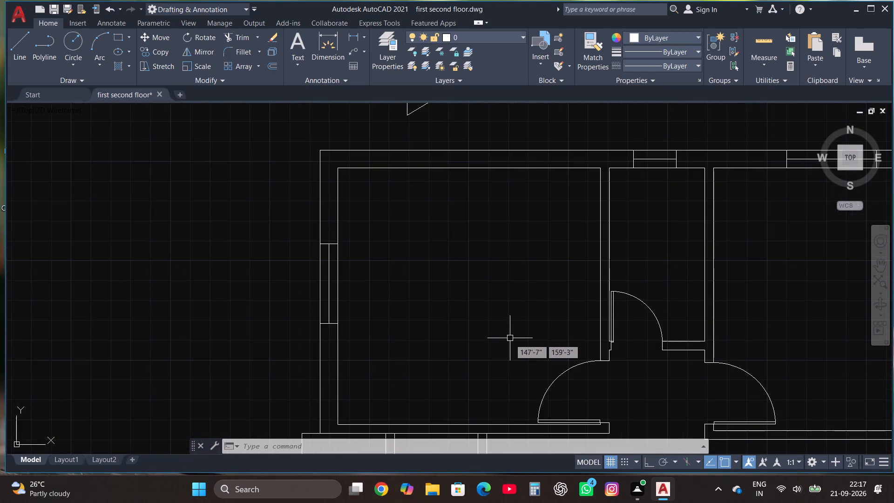
{"action": "left_click", "coordinate": [118, 38]}
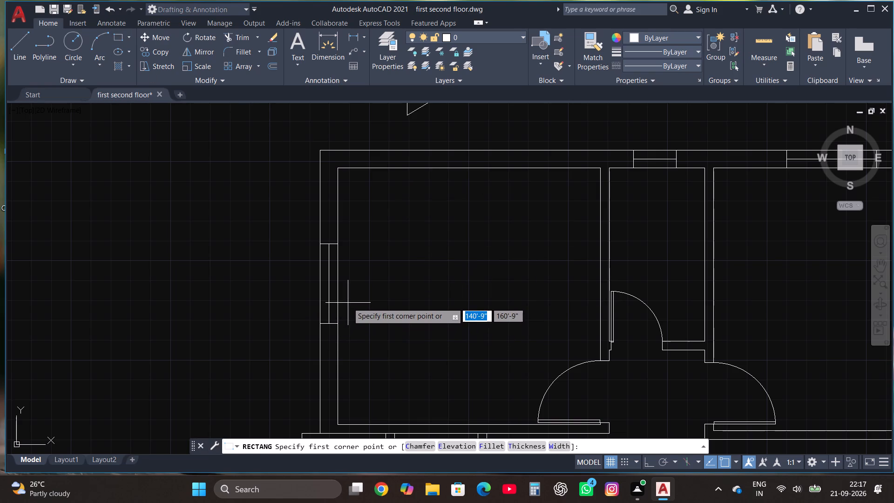
{"action": "left_click", "coordinate": [358, 308]}
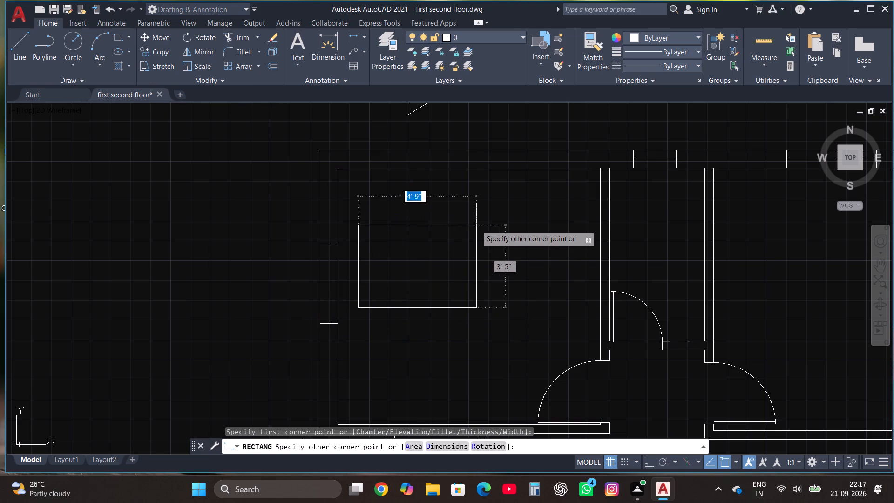
{"action": "left_click", "coordinate": [481, 217]}
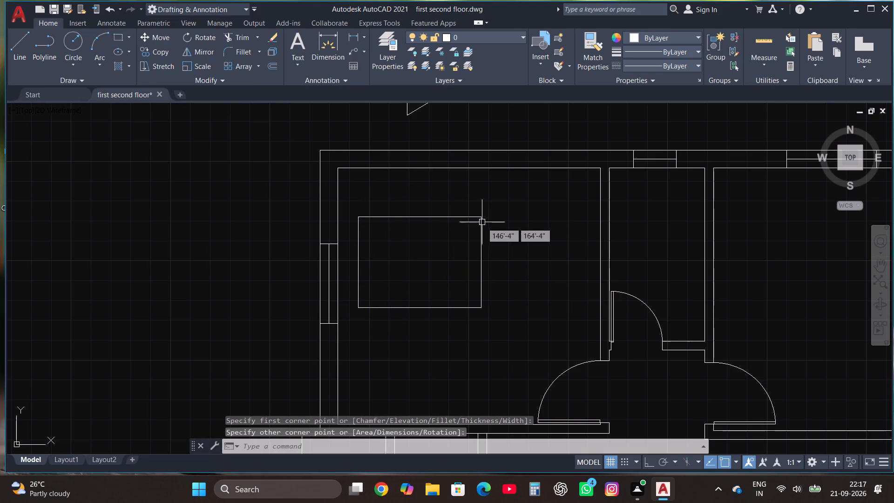
Draw a bedside table rectangle about 1' by 1'-2" just north of the bed, near its west end.
{"action": "scroll", "coordinate": [461, 228], "scroll_direction": "up", "scroll_amount": 1}
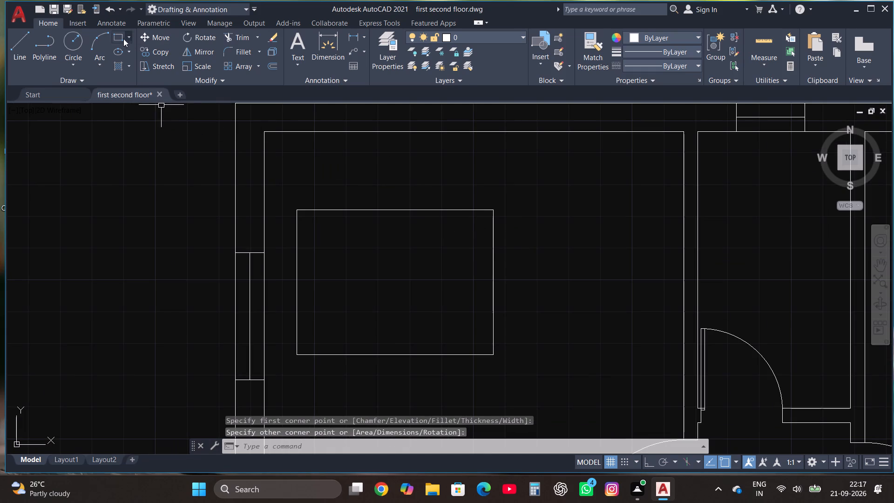
{"action": "left_click", "coordinate": [116, 36]}
{"action": "left_click", "coordinate": [306, 206]}
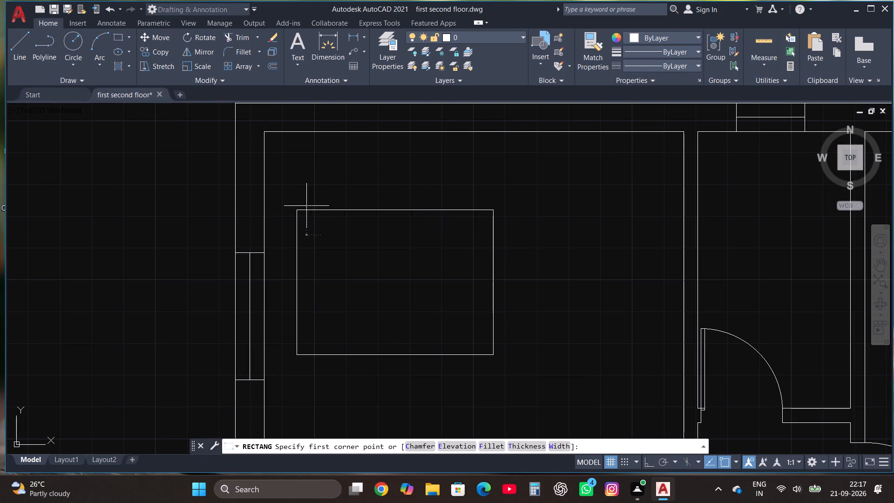
{"action": "left_click", "coordinate": [345, 162]}
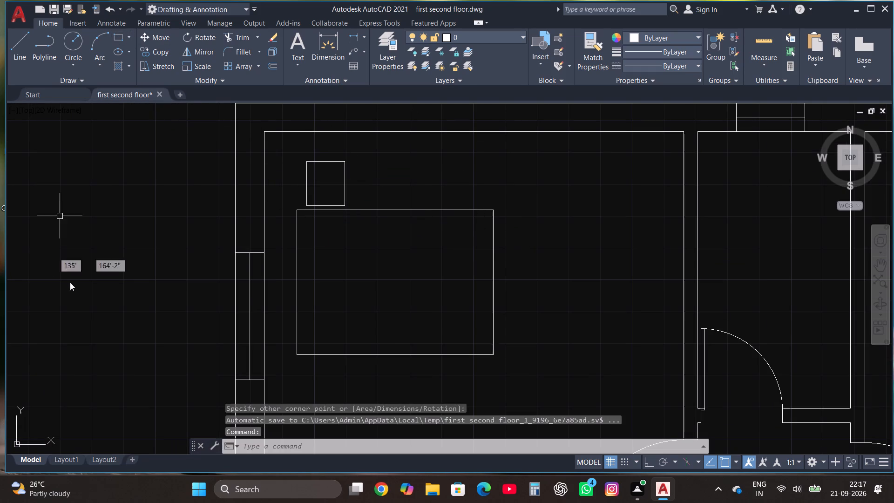
{"action": "key", "text": "Escape"}
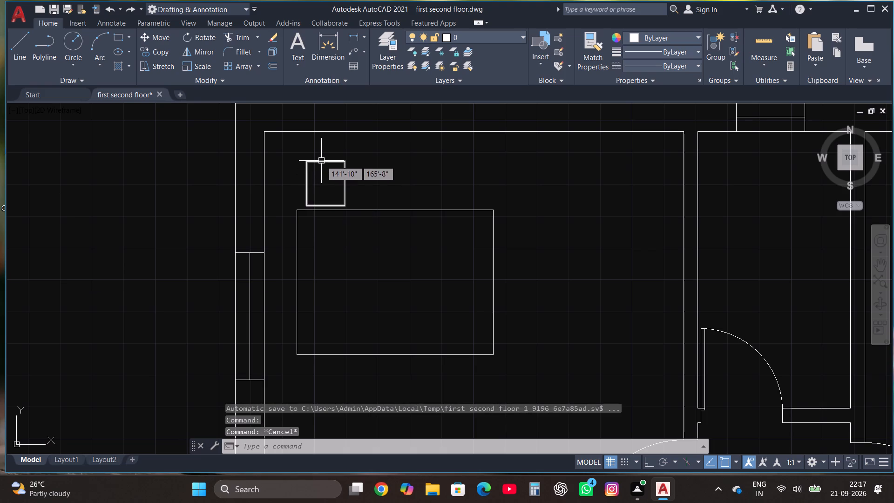
Copy the bedside table straight south about 5'-2", with Ortho on, to the opposite side of the bed.
{"action": "left_click", "coordinate": [321, 161]}
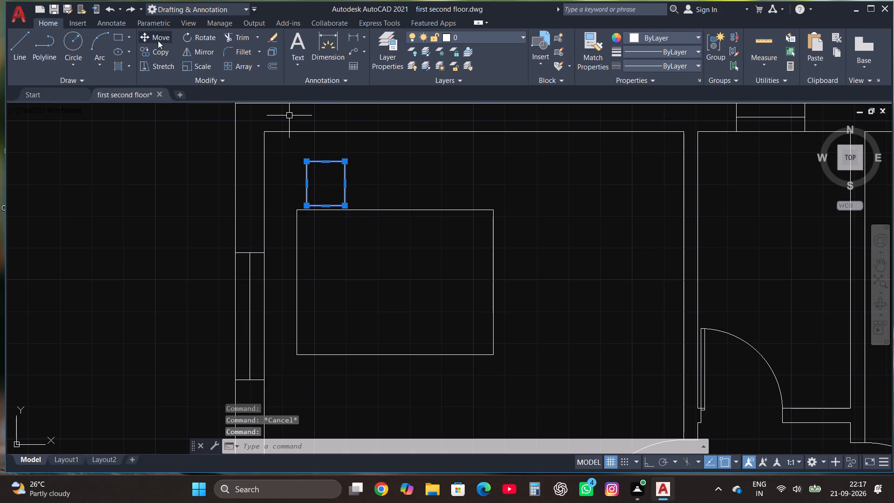
{"action": "left_click", "coordinate": [167, 52]}
{"action": "left_click", "coordinate": [326, 187]}
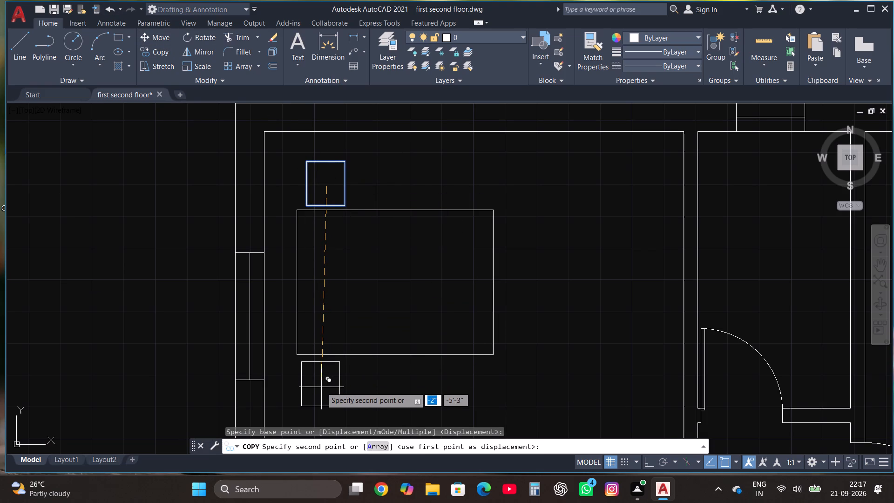
{"action": "key", "text": "F8"}
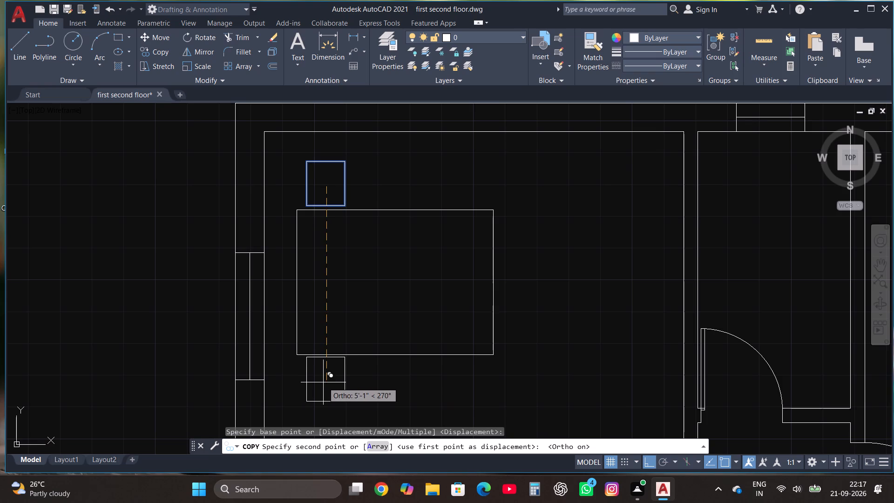
{"action": "left_click", "coordinate": [323, 385]}
{"action": "key", "text": "Escape"}
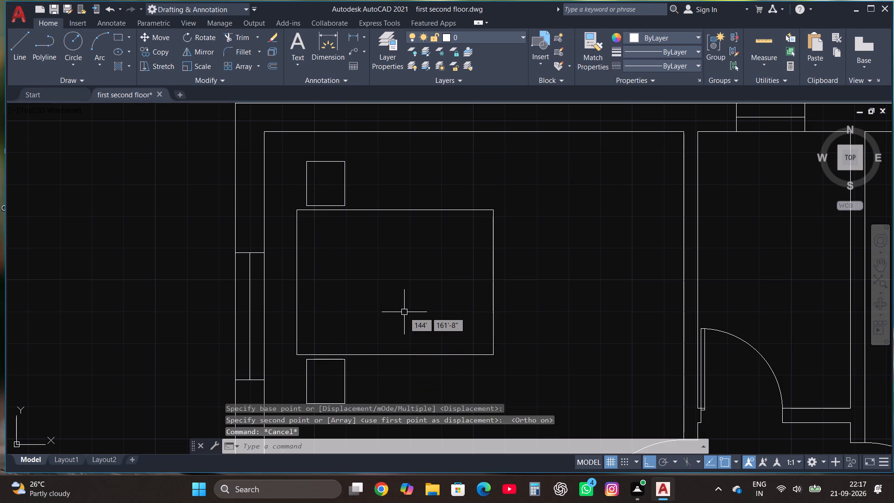
Draw a pillow rectangle about 10" by 1'-6" inside the southwest part of the bed.
{"action": "left_click", "coordinate": [115, 34]}
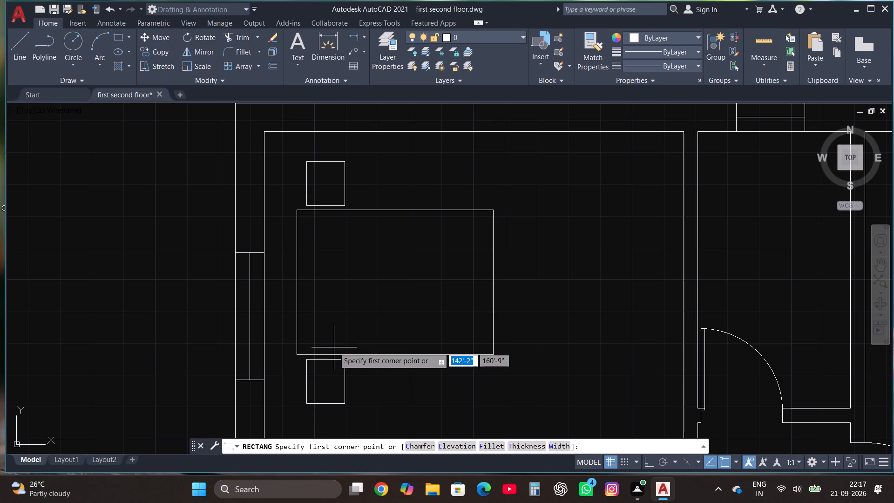
{"action": "left_click", "coordinate": [329, 343]}
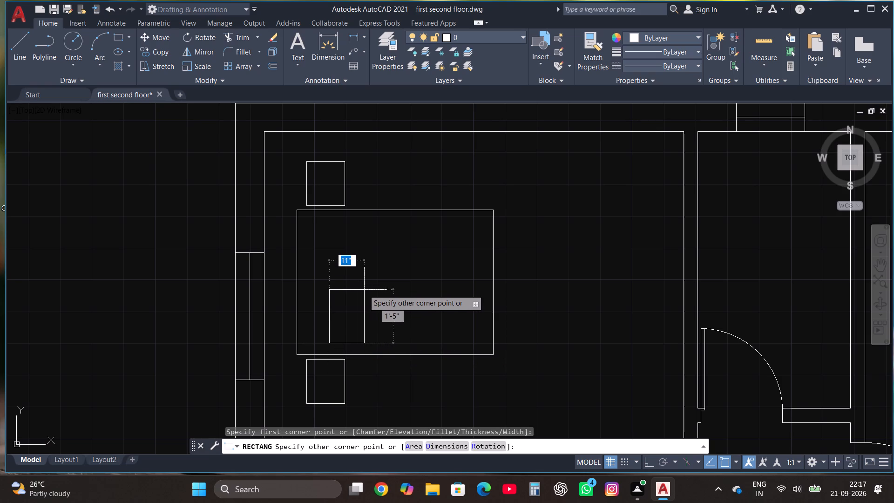
{"action": "left_click", "coordinate": [362, 285]}
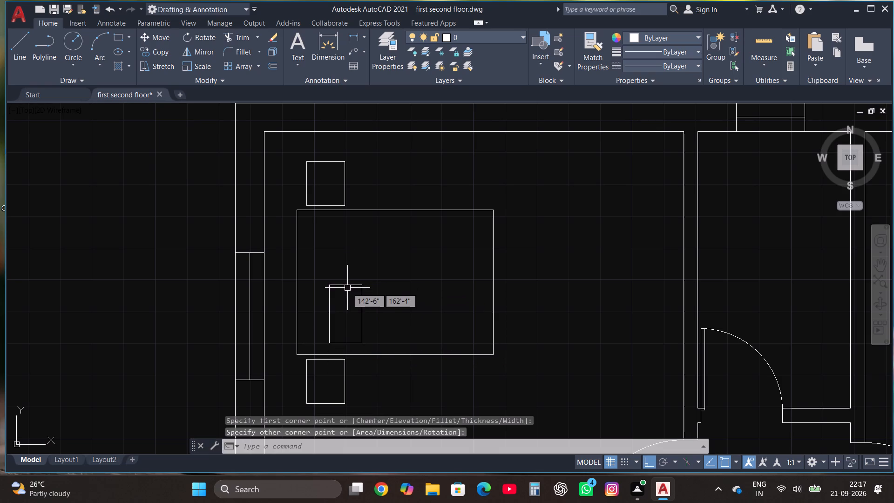
Offset the pillow rectangle 1" outward to give it a double outline.
{"action": "left_click", "coordinate": [346, 285]}
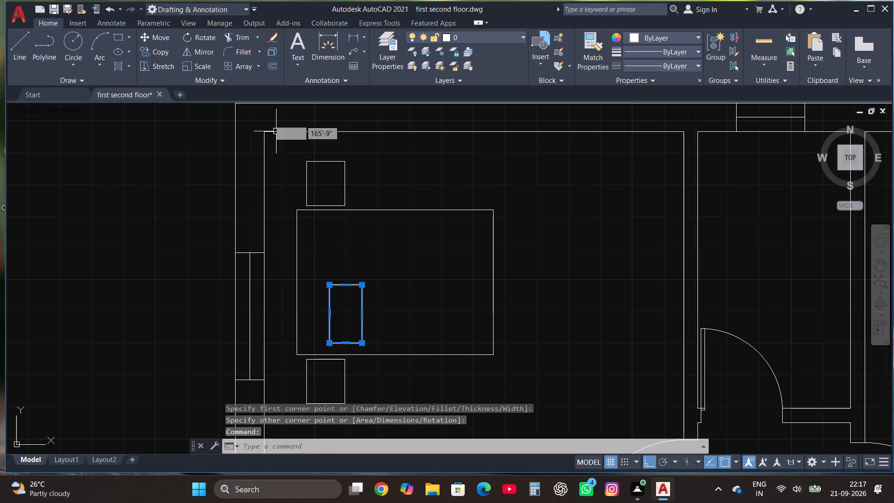
{"action": "left_click", "coordinate": [271, 68]}
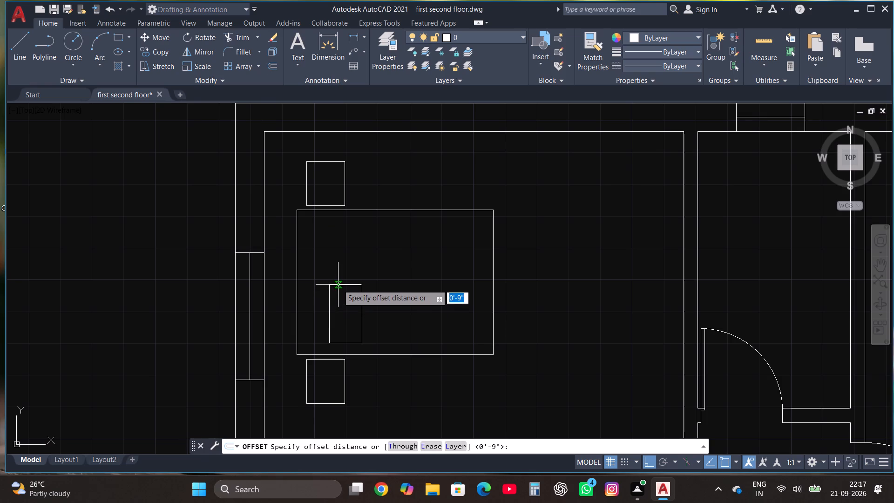
{"action": "left_click", "coordinate": [338, 285]}
{"action": "left_click", "coordinate": [341, 277]}
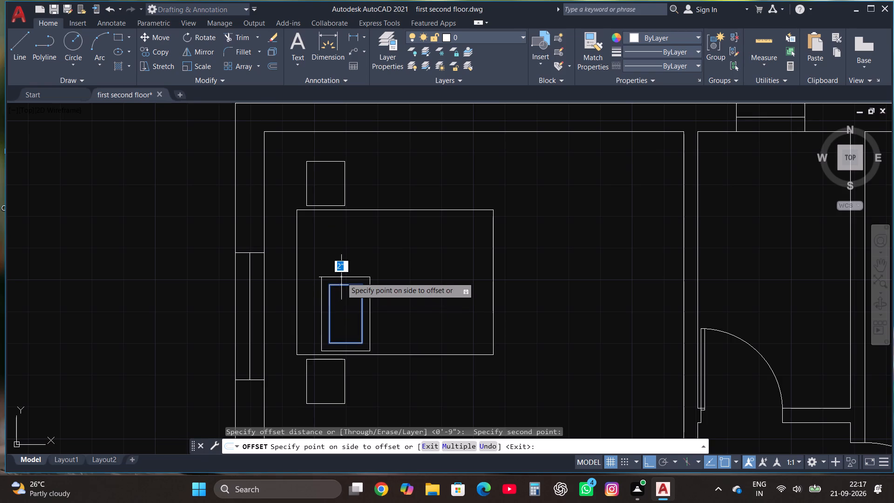
{"action": "type", "text": "1\""}
{"action": "key", "text": "Return"}
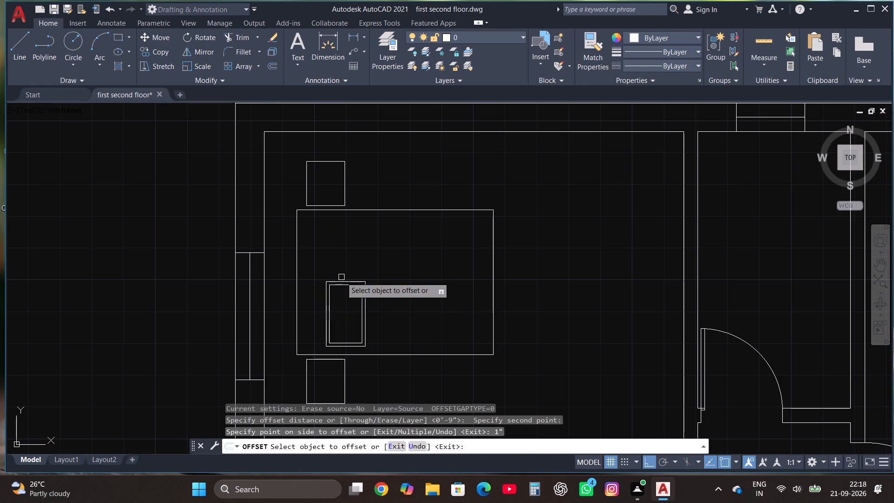
{"action": "key", "text": "Escape"}
Copy the double-outlined pillow straight north about 1'-9" to form the second pillow on the bed.
{"action": "left_click", "coordinate": [373, 326]}
{"action": "left_click", "coordinate": [352, 299]}
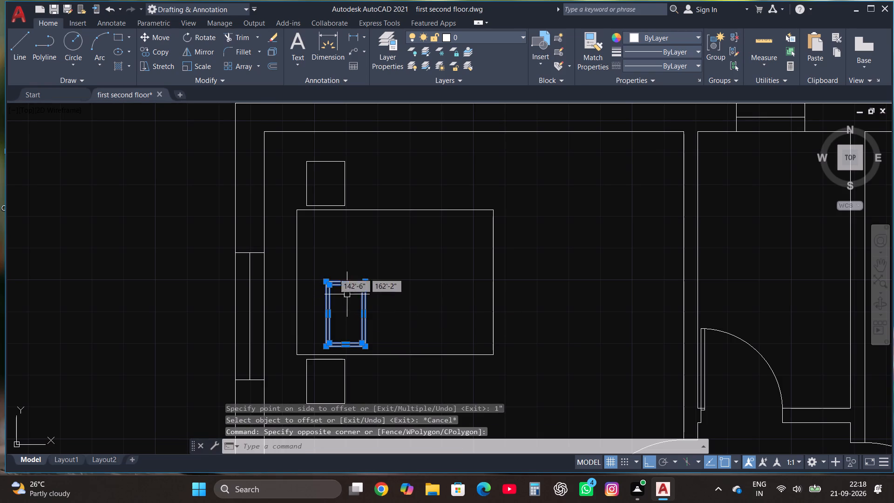
{"action": "left_click", "coordinate": [161, 51]}
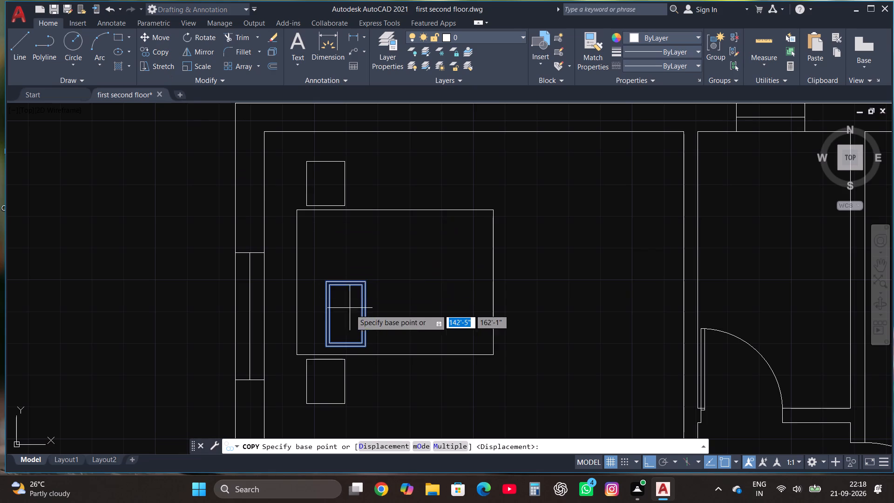
{"action": "left_click", "coordinate": [352, 315]}
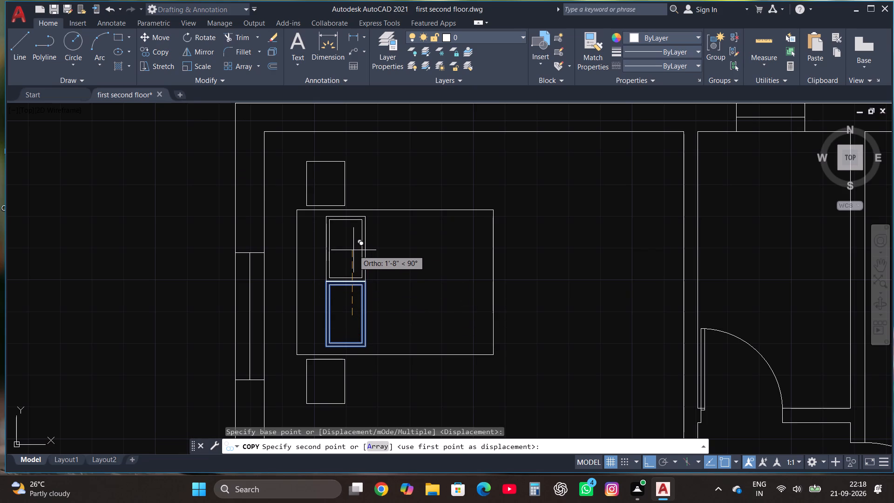
{"action": "left_click", "coordinate": [355, 249]}
{"action": "key", "text": "Escape"}
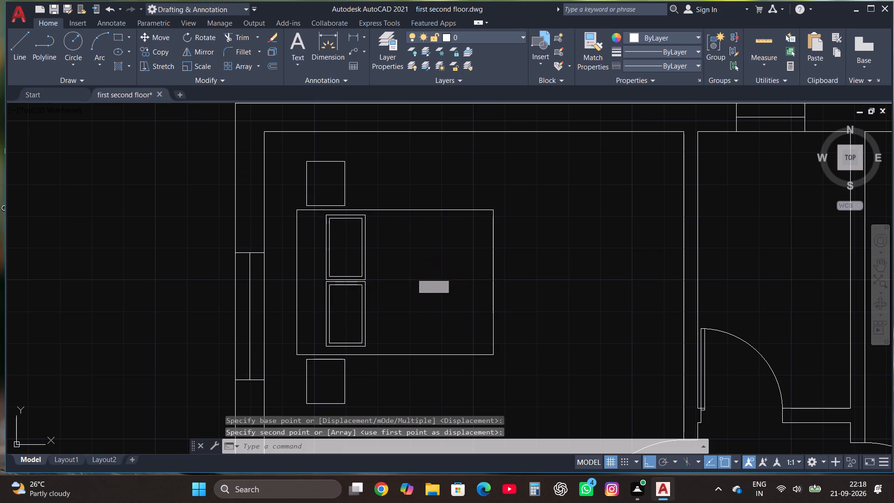
Draw the blanket fold with a 3'-10" north-south line across the bed and, with Ortho off, two slanted lines meeting at a point east of it.
{"action": "scroll", "coordinate": [410, 343], "scroll_direction": "down", "scroll_amount": 1}
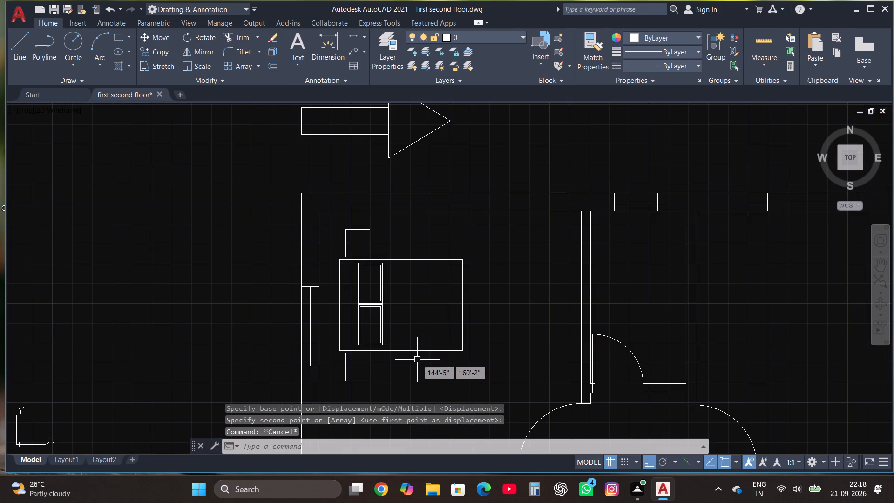
{"action": "scroll", "coordinate": [480, 327], "scroll_direction": "up", "scroll_amount": 1}
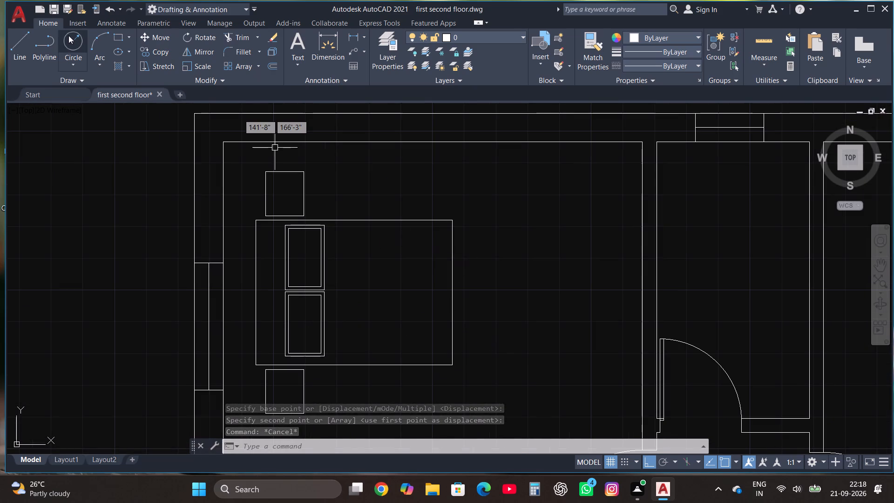
{"action": "left_click", "coordinate": [21, 41]}
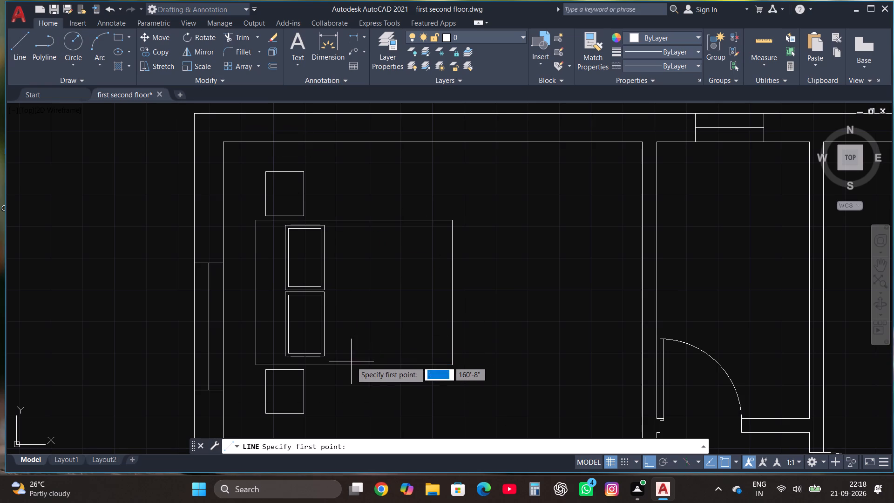
{"action": "left_click", "coordinate": [352, 364]}
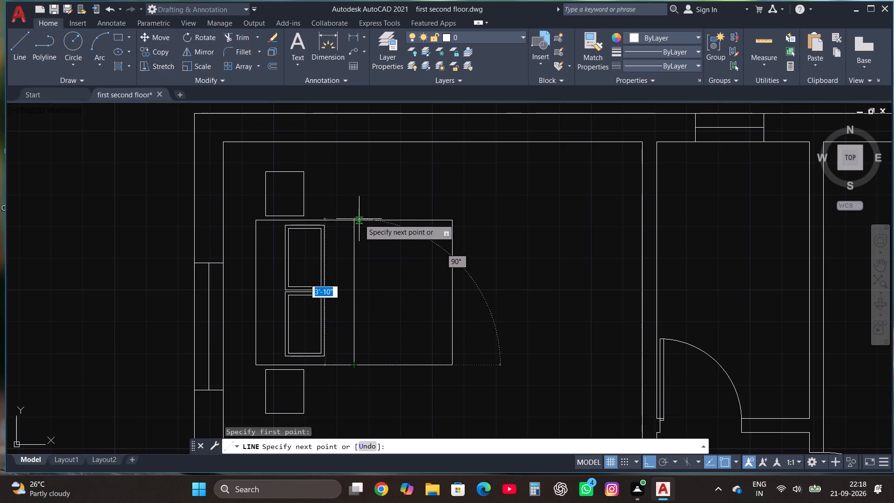
{"action": "left_click", "coordinate": [354, 219]}
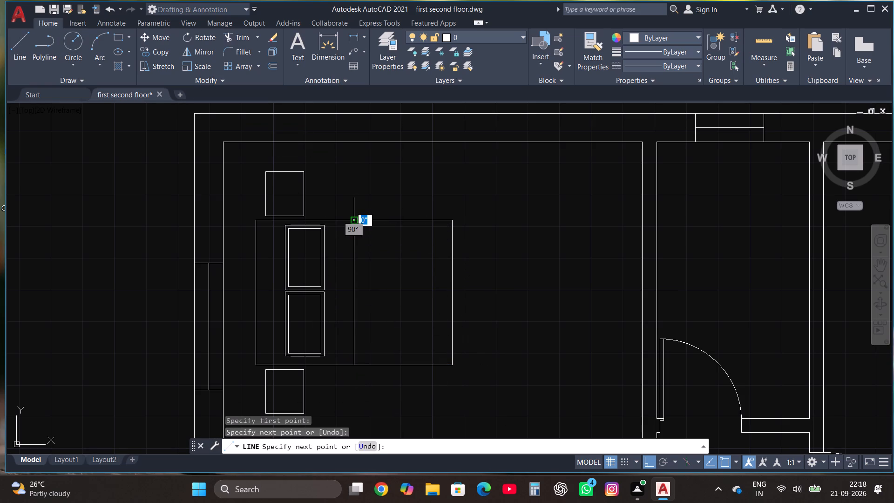
{"action": "key", "text": "F8"}
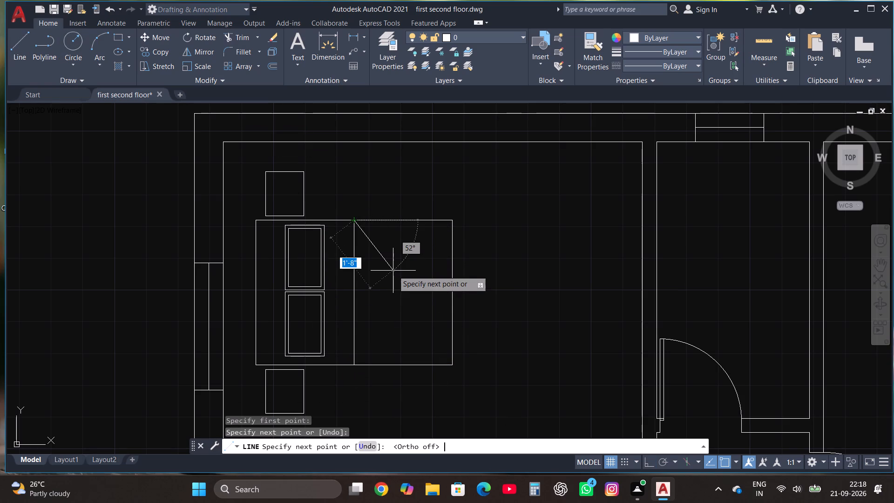
{"action": "left_click", "coordinate": [400, 277]}
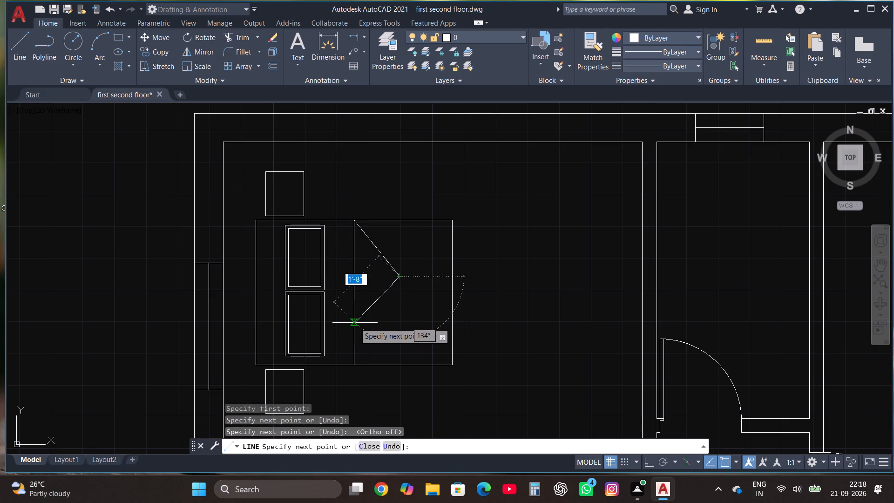
{"action": "left_click", "coordinate": [352, 367]}
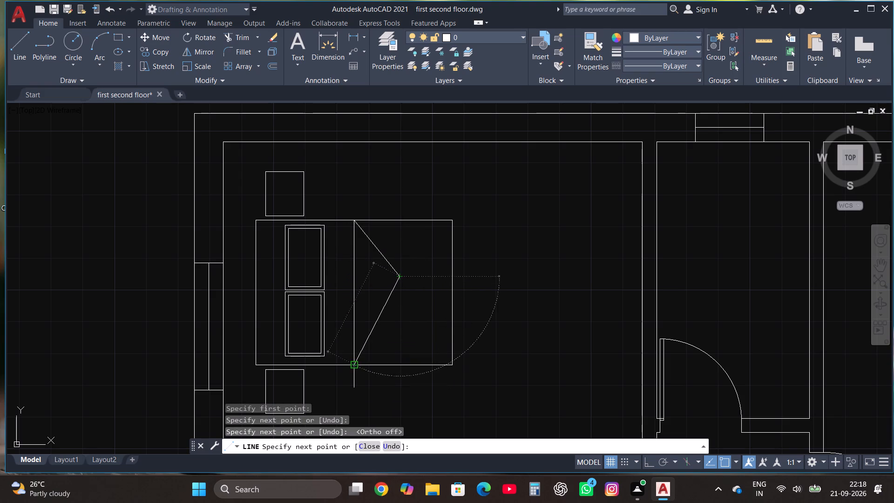
Stretch the north ends of the bed's fold line and upper slanted line east along the bed's north edge to one shared point.
{"action": "key", "text": "Escape"}
{"action": "scroll", "coordinate": [429, 305], "scroll_direction": "down", "scroll_amount": 2}
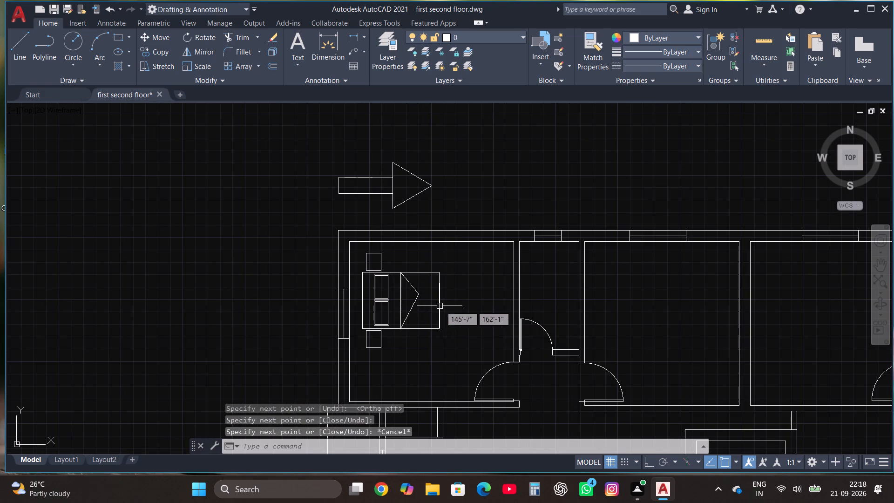
{"action": "scroll", "coordinate": [404, 293], "scroll_direction": "up", "scroll_amount": 3}
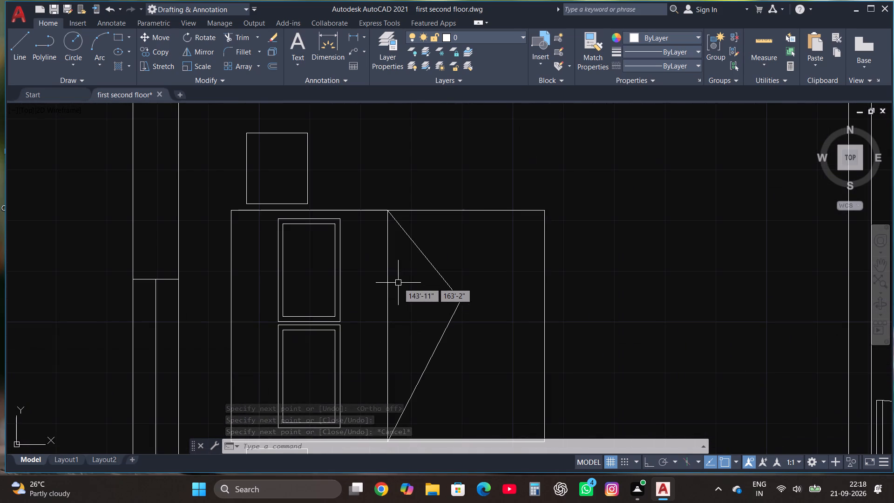
{"action": "left_click", "coordinate": [391, 277]}
{"action": "left_click", "coordinate": [384, 268]}
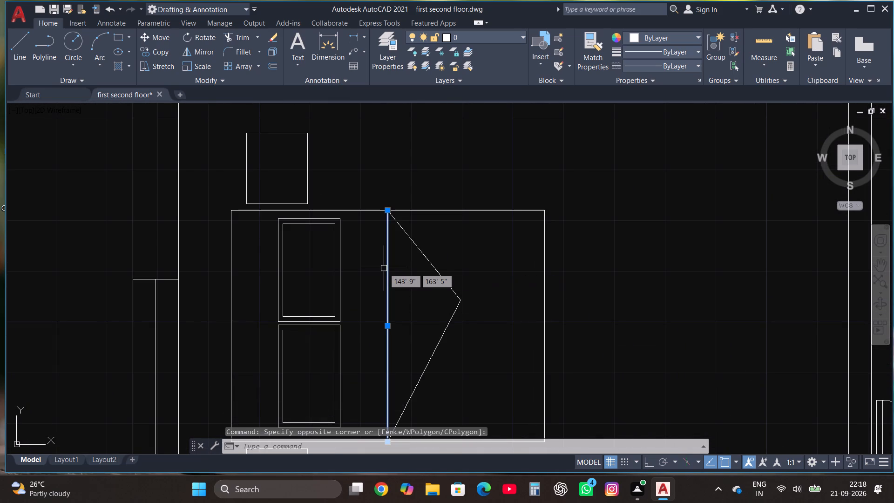
{"action": "left_click", "coordinate": [389, 207]}
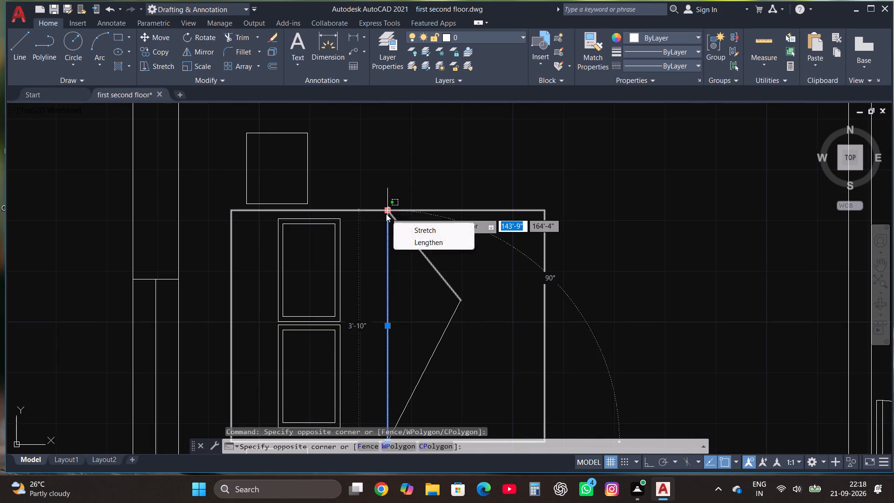
{"action": "left_click", "coordinate": [386, 214]}
{"action": "key", "text": "Escape"}
{"action": "left_click", "coordinate": [387, 233]}
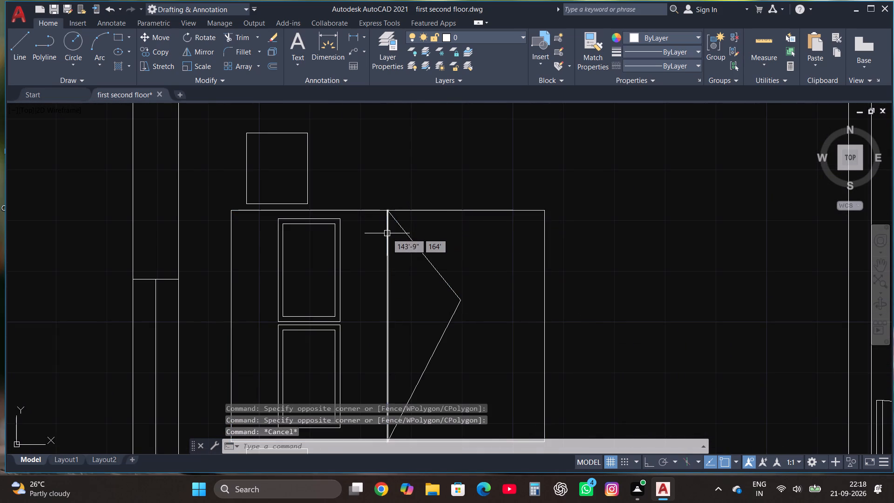
{"action": "left_click", "coordinate": [387, 211]}
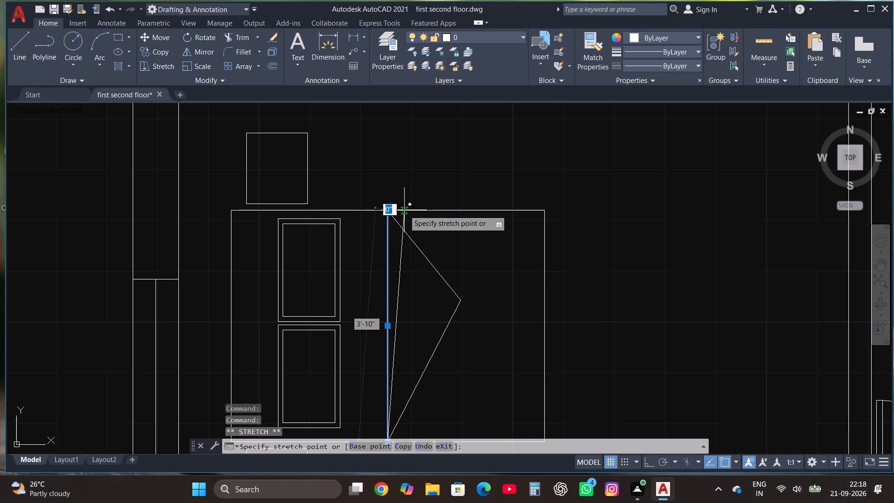
{"action": "left_click", "coordinate": [415, 211]}
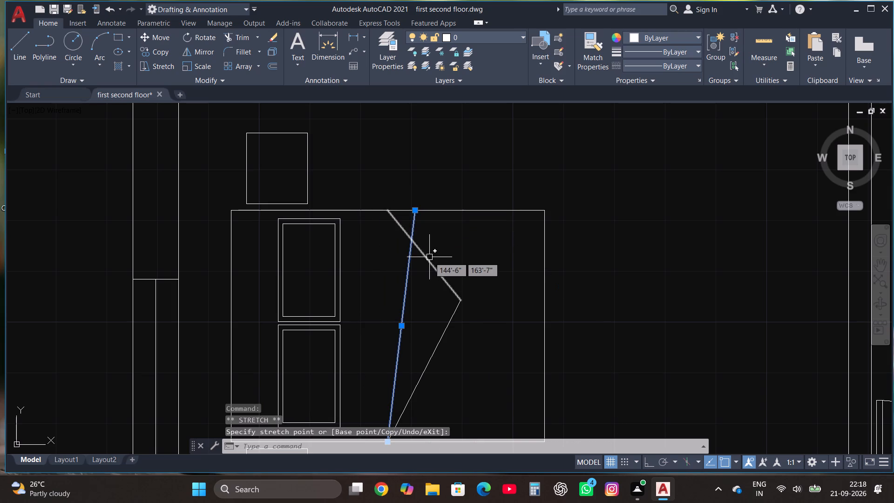
{"action": "left_click", "coordinate": [428, 259]}
{"action": "left_click", "coordinate": [387, 211]}
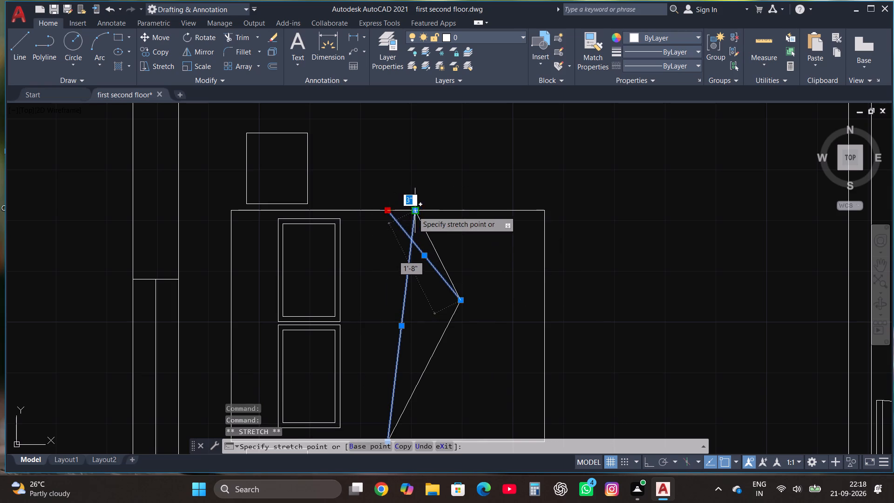
{"action": "left_click", "coordinate": [415, 211]}
{"action": "key", "text": "Escape"}
Rotate the toilet symbol east of the plan a quarter turn with Ortho on so its bowl points west.
{"action": "scroll", "coordinate": [409, 197], "scroll_direction": "down", "scroll_amount": 3}
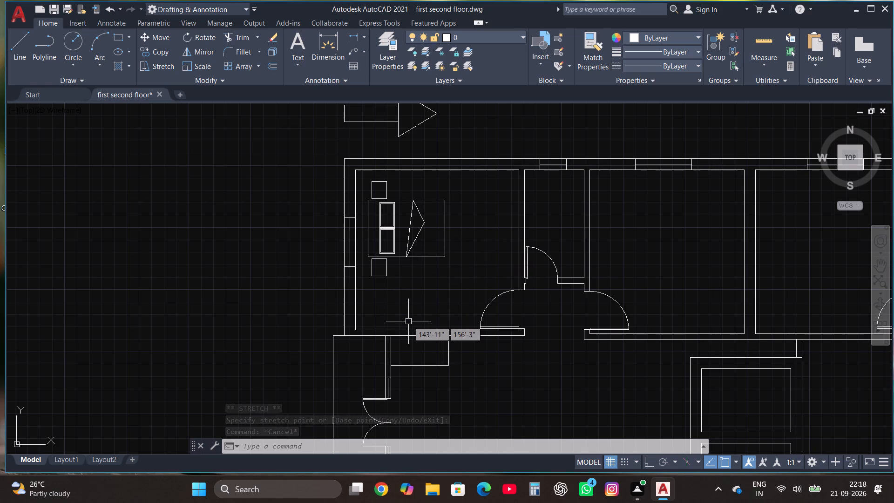
{"action": "scroll", "coordinate": [411, 334], "scroll_direction": "down", "scroll_amount": 2}
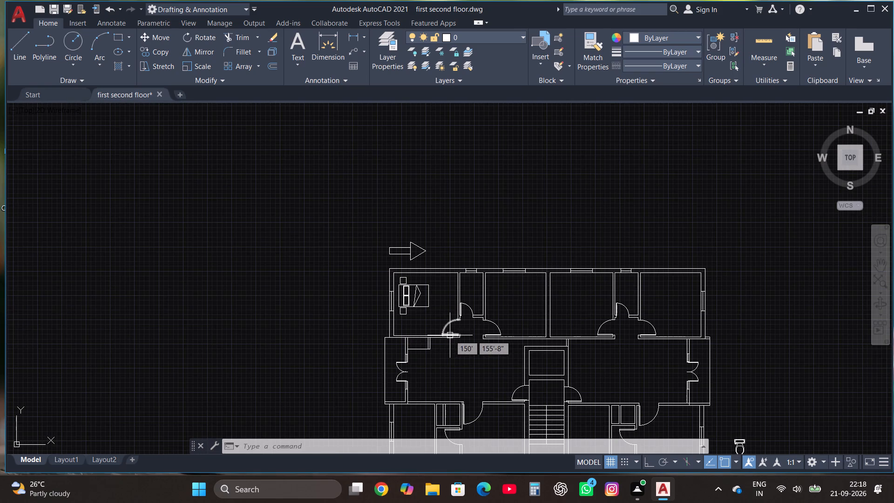
{"action": "scroll", "coordinate": [441, 240], "scroll_direction": "down", "scroll_amount": 2}
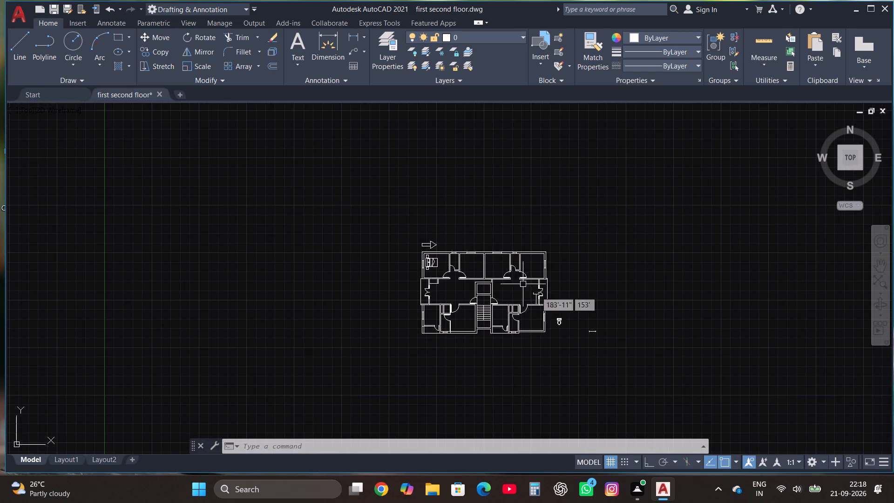
{"action": "left_click", "coordinate": [560, 327]}
{"action": "scroll", "coordinate": [578, 318], "scroll_direction": "up", "scroll_amount": 3}
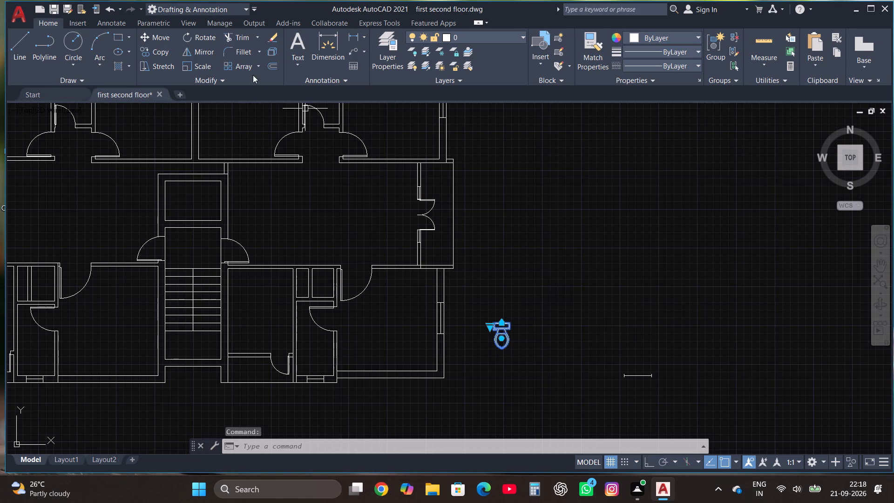
{"action": "left_click", "coordinate": [201, 42]}
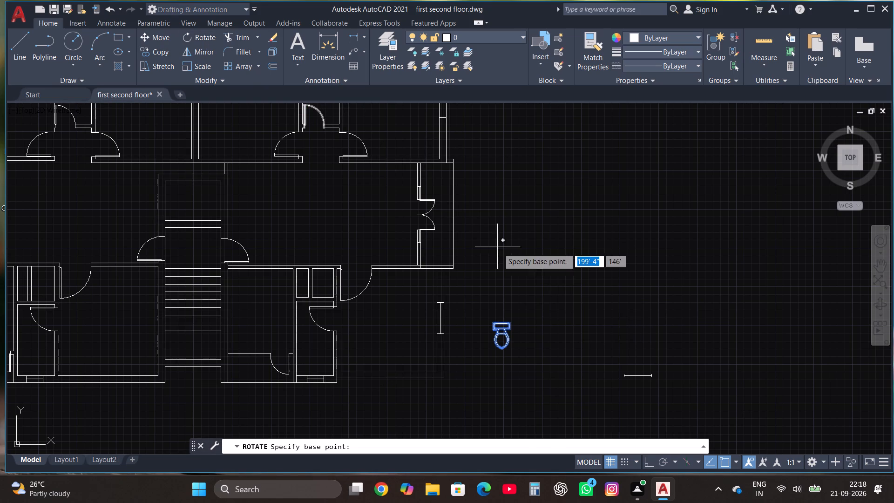
{"action": "left_click", "coordinate": [503, 318]}
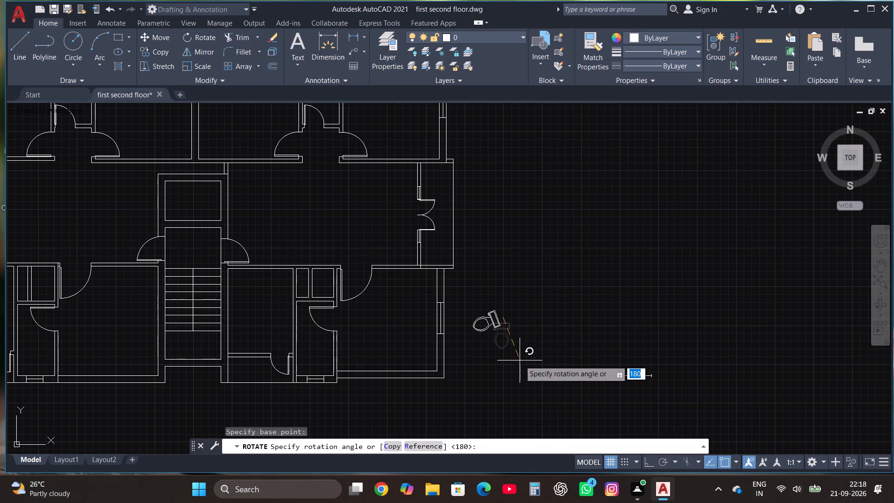
{"action": "key", "text": "F8"}
{"action": "left_click", "coordinate": [520, 360]}
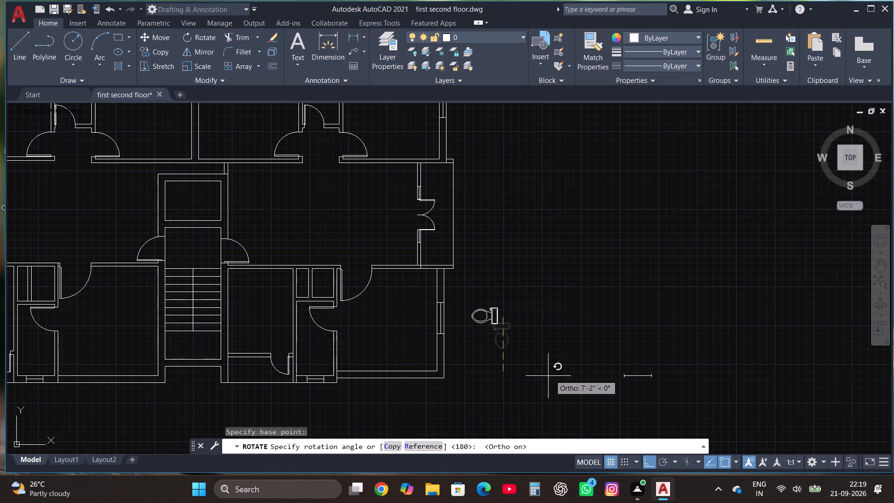
{"action": "left_click", "coordinate": [527, 378]}
Mirror the rotated toilet about a north-south line east of it, keeping the original.
{"action": "left_click", "coordinate": [496, 319]}
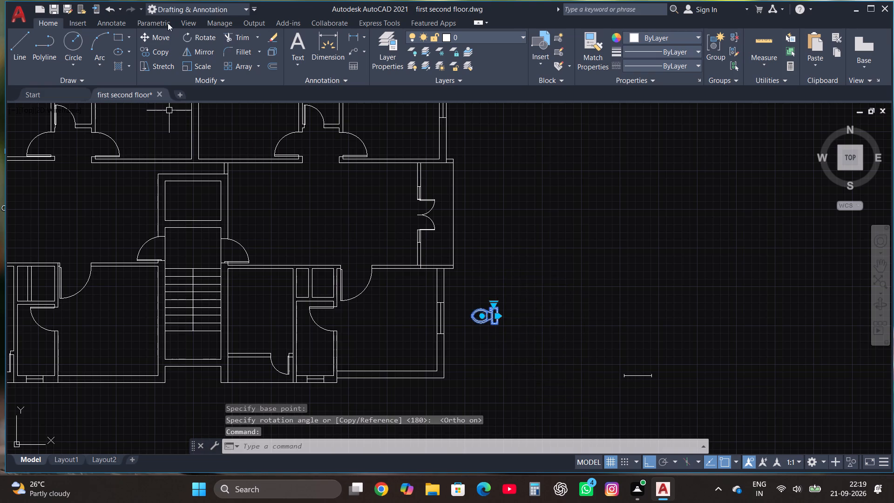
{"action": "left_click", "coordinate": [208, 55]}
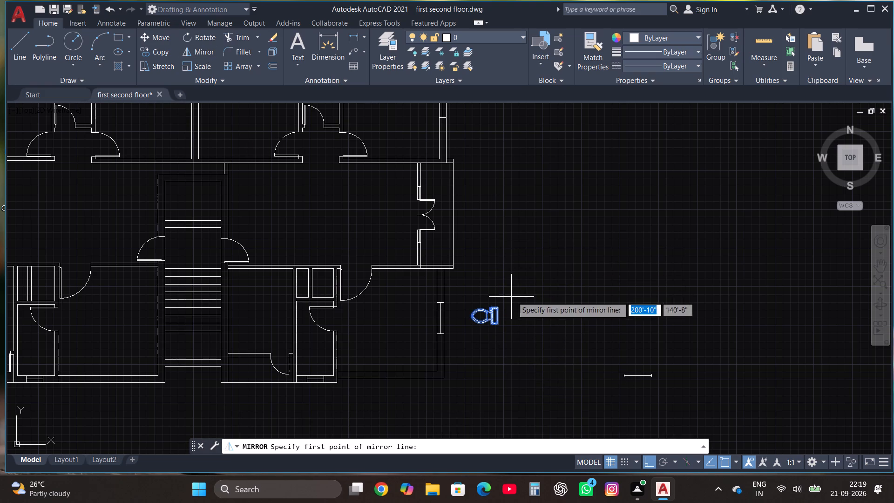
{"action": "left_click", "coordinate": [520, 307]}
{"action": "left_click", "coordinate": [521, 374]}
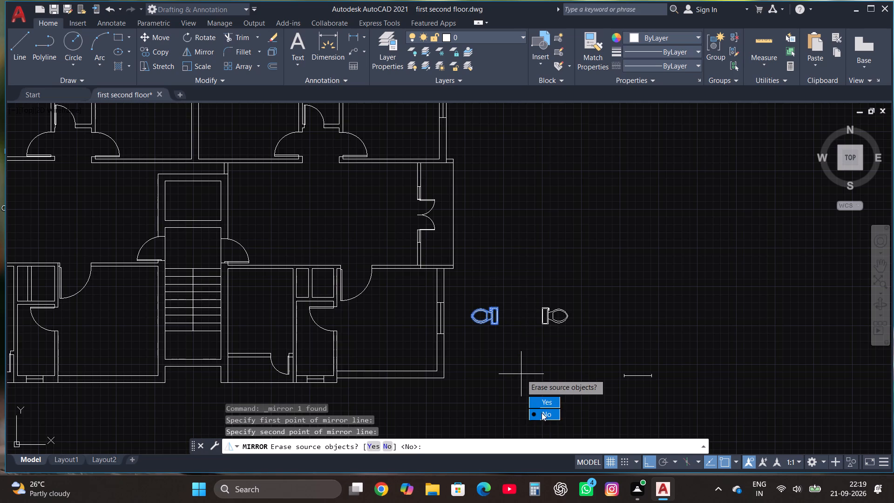
{"action": "left_click_drag", "start_coordinate": [542, 413], "coordinate": [521, 374]}
Move the west-facing toilet, with Ortho off, into the northwest unit's upper bathroom, with its tank against the east wall.
{"action": "left_click", "coordinate": [477, 306]}
{"action": "left_click", "coordinate": [485, 325]}
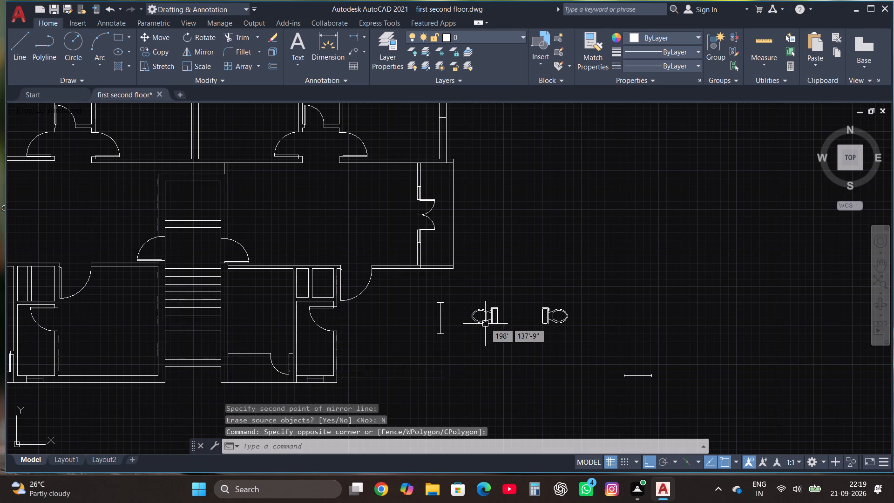
{"action": "left_click", "coordinate": [485, 323]}
{"action": "left_click", "coordinate": [159, 39]}
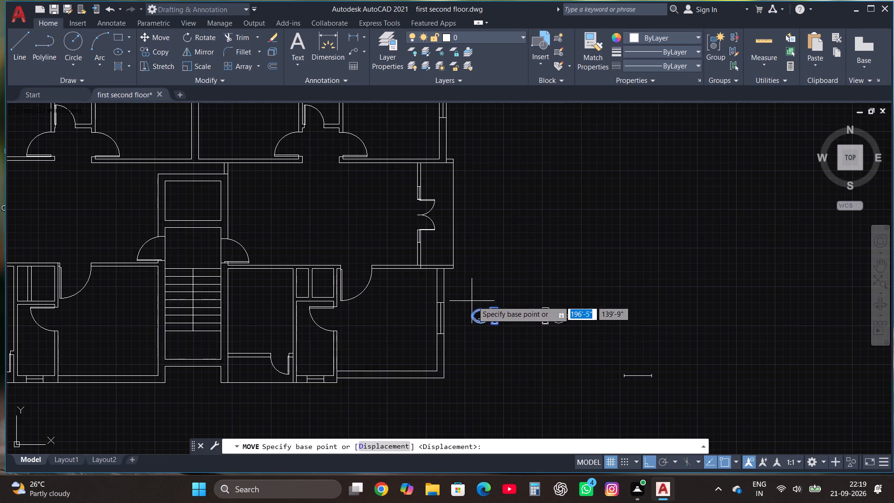
{"action": "scroll", "coordinate": [512, 312], "scroll_direction": "up", "scroll_amount": 4}
{"action": "left_click", "coordinate": [419, 286]}
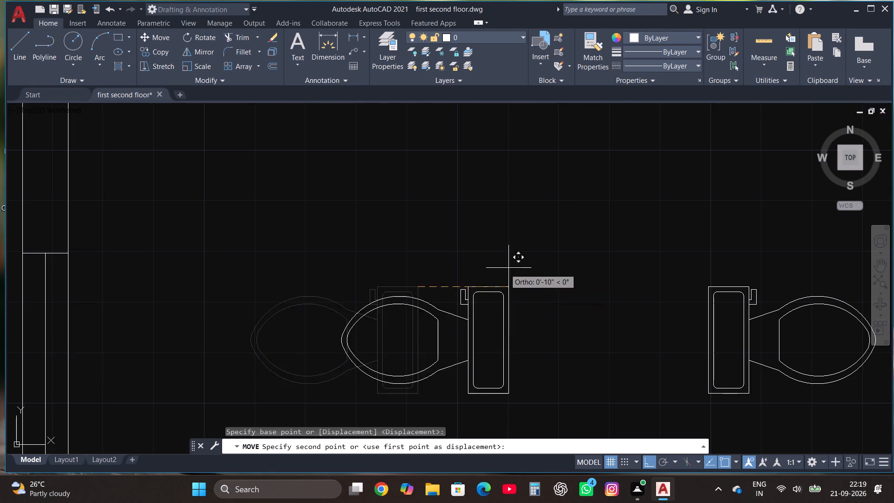
{"action": "scroll", "coordinate": [511, 279], "scroll_direction": "down", "scroll_amount": 4}
{"action": "key", "text": "F8"}
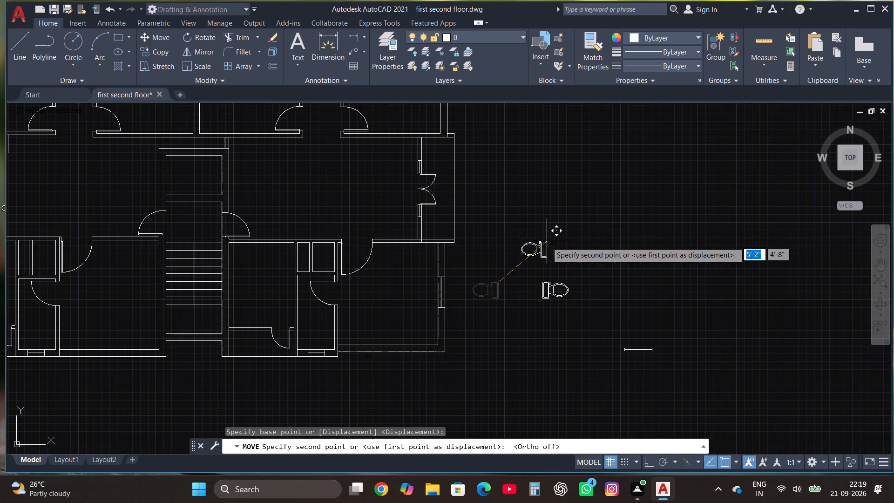
{"action": "scroll", "coordinate": [572, 264], "scroll_direction": "down", "scroll_amount": 2}
{"action": "scroll", "coordinate": [377, 183], "scroll_direction": "up", "scroll_amount": 4}
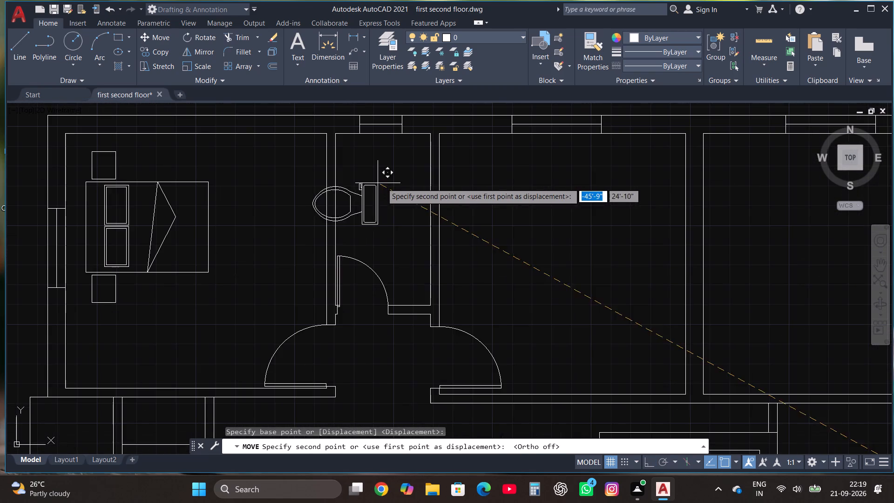
{"action": "left_click", "coordinate": [428, 157]}
Copy the placed toilet to the matching spot against the east wall of the eastern unit's north bathroom.
{"action": "scroll", "coordinate": [353, 179], "scroll_direction": "down", "scroll_amount": 3}
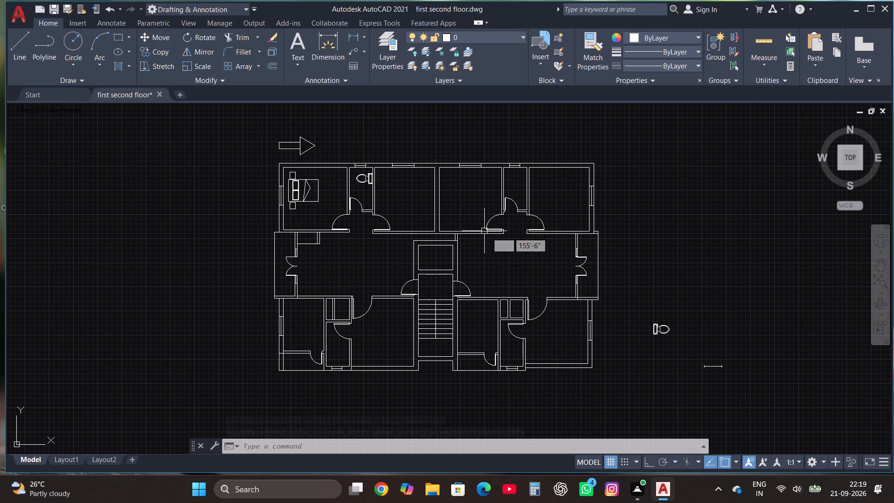
{"action": "scroll", "coordinate": [358, 169], "scroll_direction": "up", "scroll_amount": 3}
{"action": "left_click", "coordinate": [369, 205]}
{"action": "left_click", "coordinate": [364, 188]}
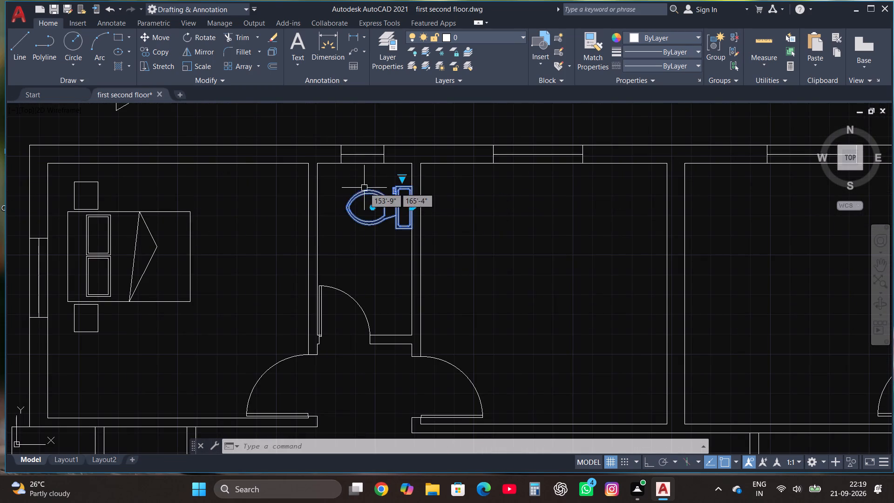
{"action": "left_click", "coordinate": [163, 56]}
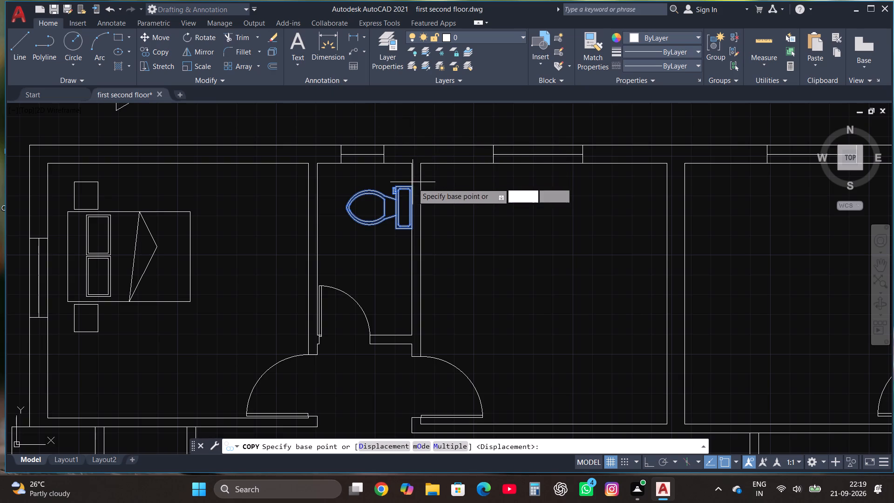
{"action": "left_click", "coordinate": [412, 187]}
{"action": "scroll", "coordinate": [412, 190], "scroll_direction": "down", "scroll_amount": 2}
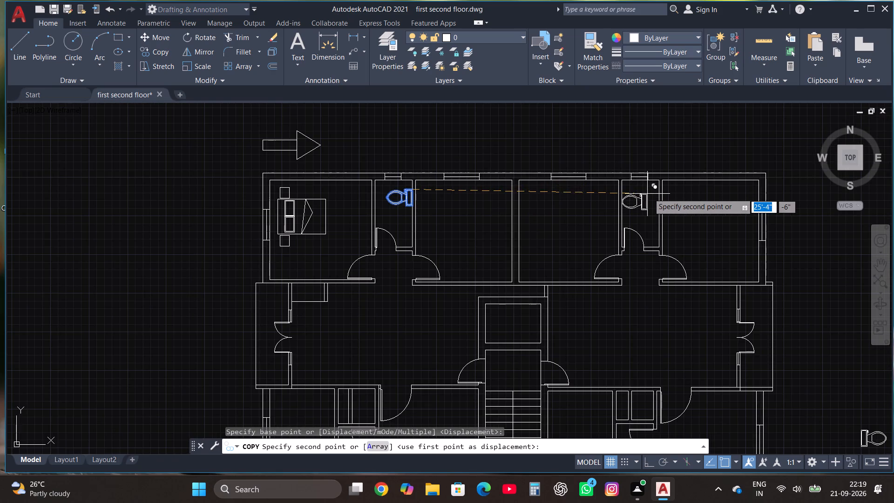
{"action": "scroll", "coordinate": [664, 193], "scroll_direction": "up", "scroll_amount": 1}
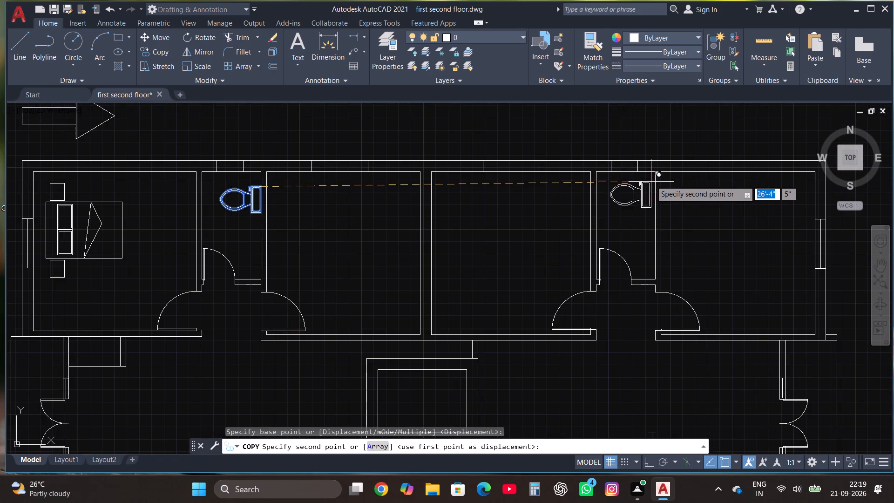
{"action": "left_click", "coordinate": [655, 187]}
Copy the complete bed set with pillows, fold and both bedside tables about 17' east into the bedroom beyond the bathroom.
{"action": "scroll", "coordinate": [567, 218], "scroll_direction": "down", "scroll_amount": 1}
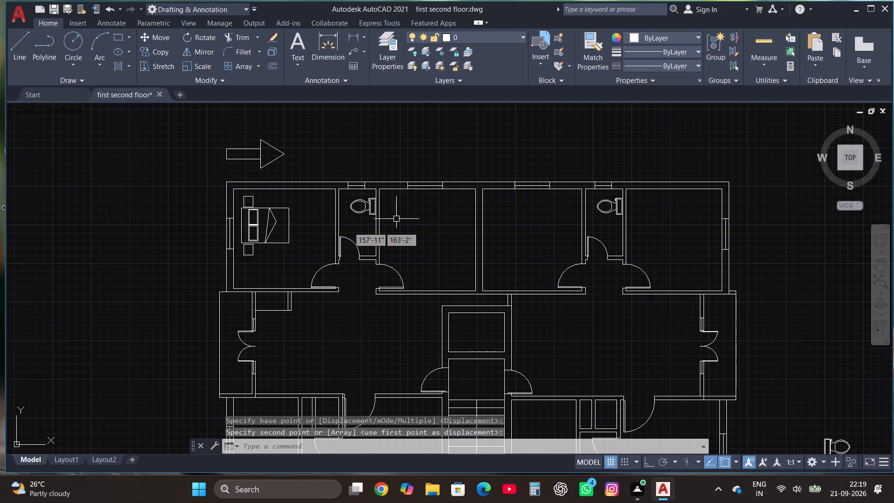
{"action": "scroll", "coordinate": [225, 218], "scroll_direction": "up", "scroll_amount": 2}
{"action": "left_click", "coordinate": [264, 334]}
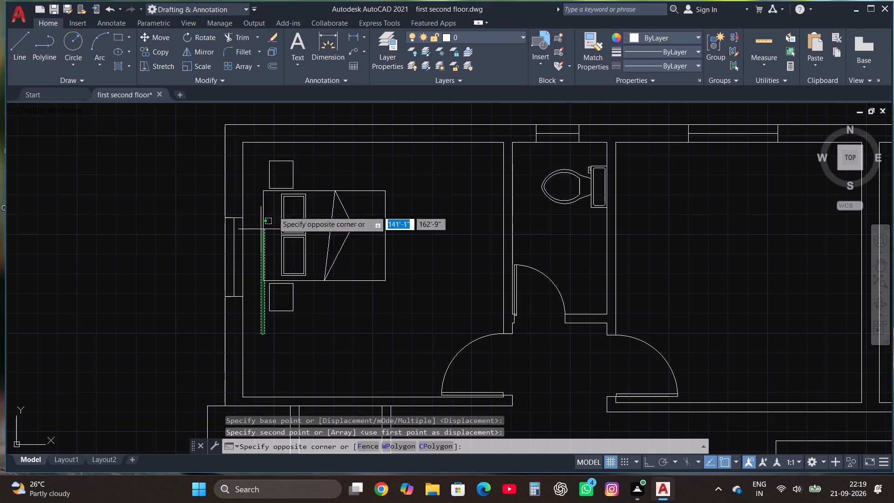
{"action": "left_click", "coordinate": [406, 162]}
{"action": "left_click", "coordinate": [251, 333]}
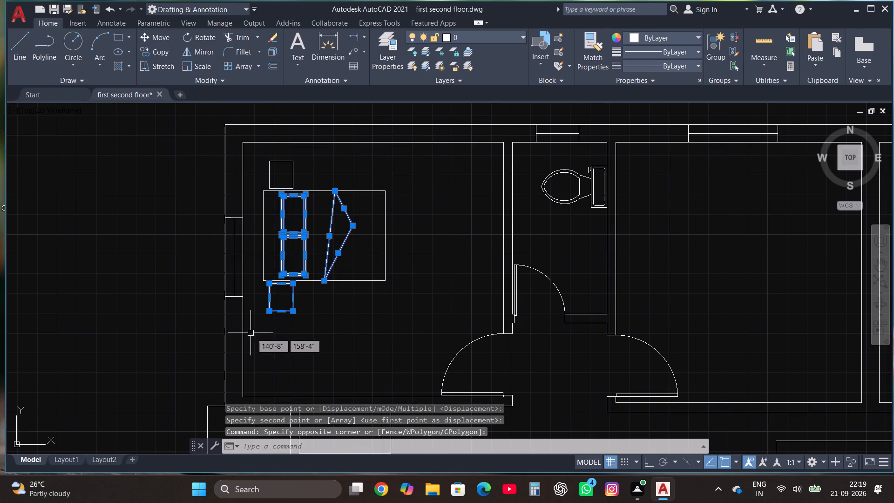
{"action": "left_click", "coordinate": [408, 156]}
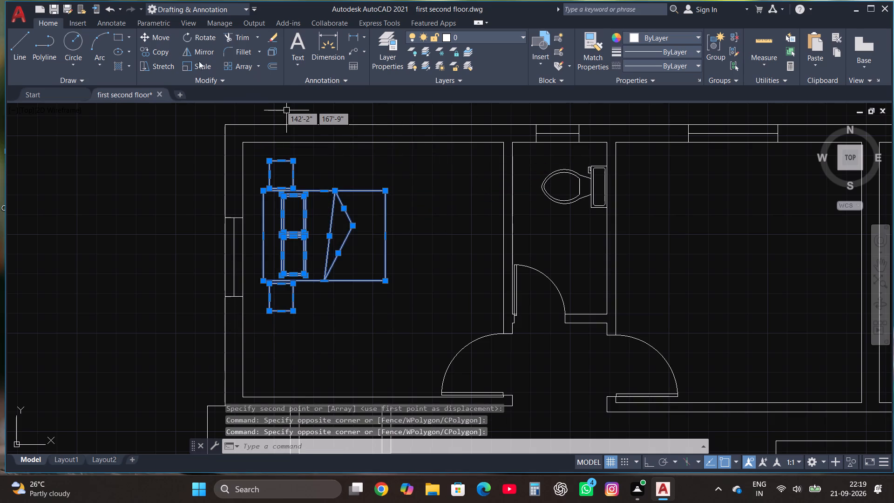
{"action": "left_click", "coordinate": [163, 49]}
{"action": "left_click", "coordinate": [340, 278]}
{"action": "scroll", "coordinate": [310, 267], "scroll_direction": "down", "scroll_amount": 3}
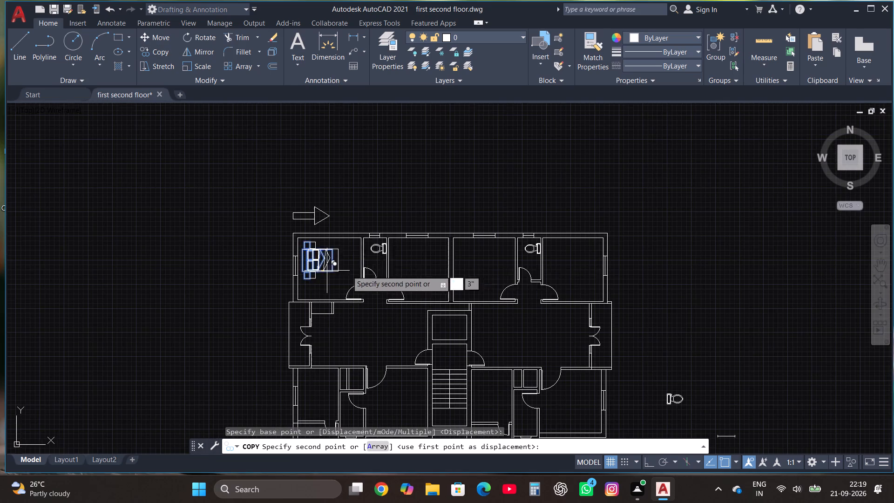
{"action": "scroll", "coordinate": [491, 272], "scroll_direction": "up", "scroll_amount": 1}
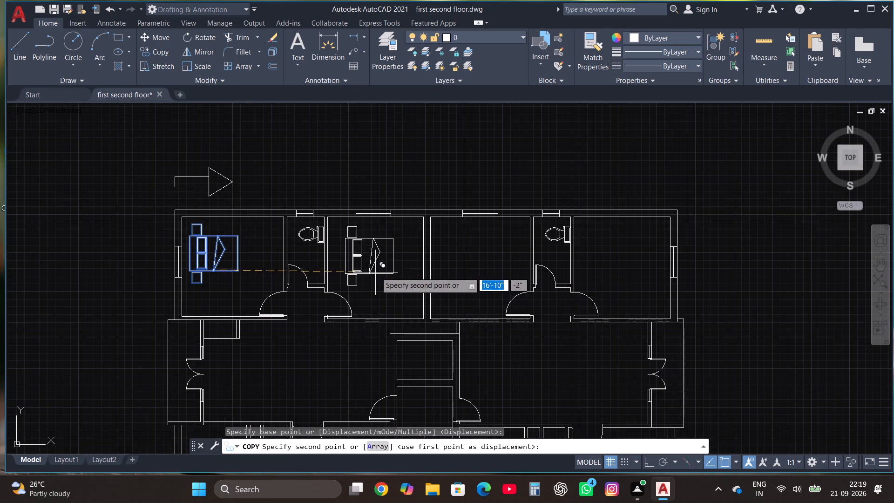
{"action": "left_click", "coordinate": [378, 268]}
{"action": "scroll", "coordinate": [366, 269], "scroll_direction": "up", "scroll_amount": 1}
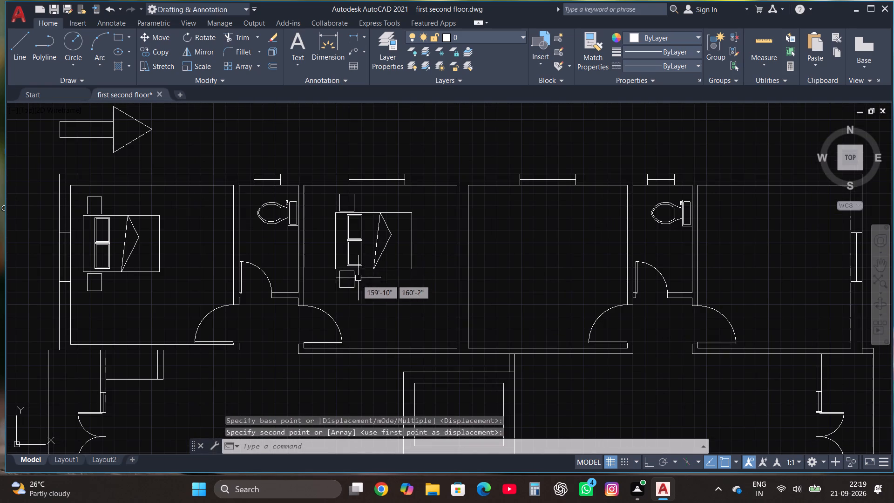
Rotate the copied bed set in the bedroom east of the western bathroom to 270° with Ortho on, so its pillows face north.
{"action": "left_click", "coordinate": [321, 293]}
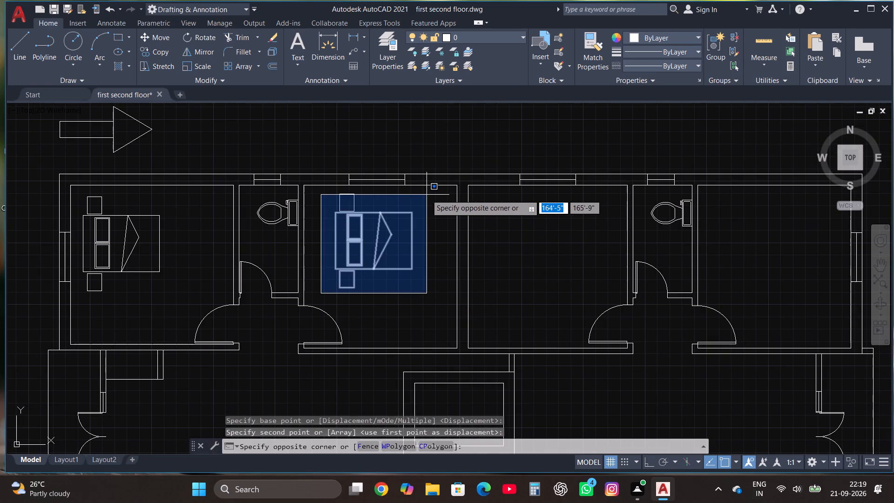
{"action": "left_click", "coordinate": [427, 190]}
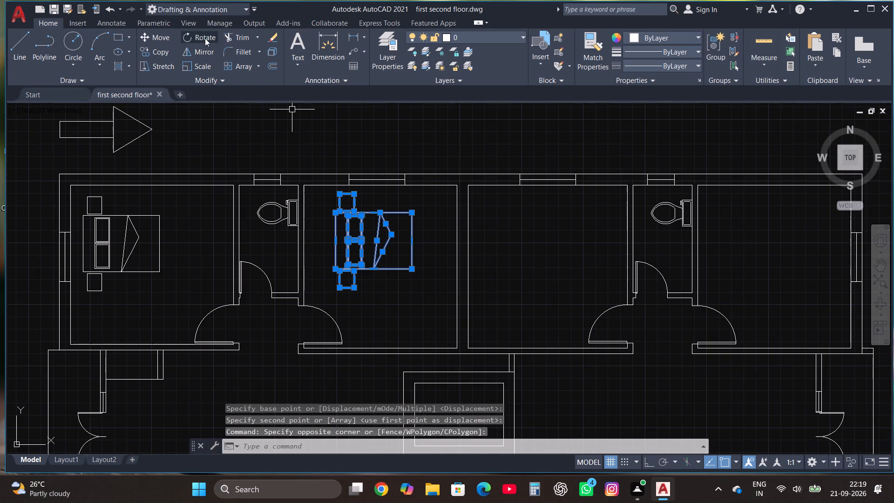
{"action": "left_click", "coordinate": [205, 38]}
{"action": "left_click", "coordinate": [403, 248]}
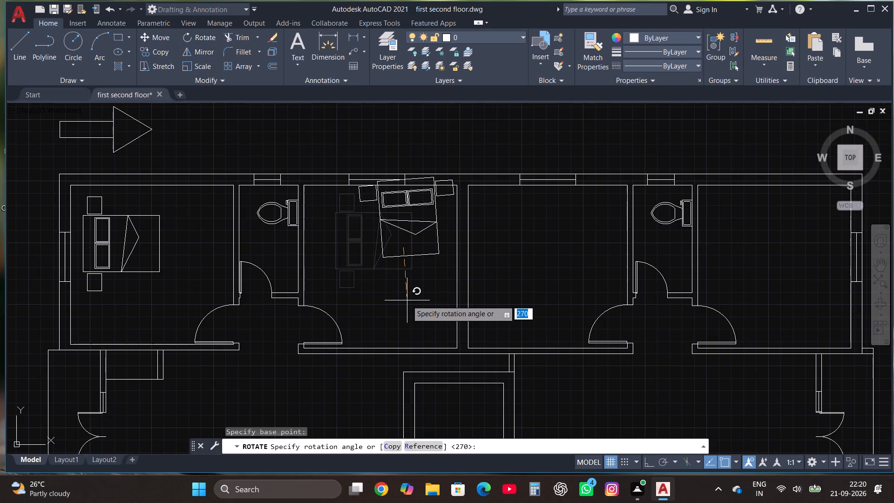
{"action": "key", "text": "F8"}
{"action": "left_click", "coordinate": [407, 300]}
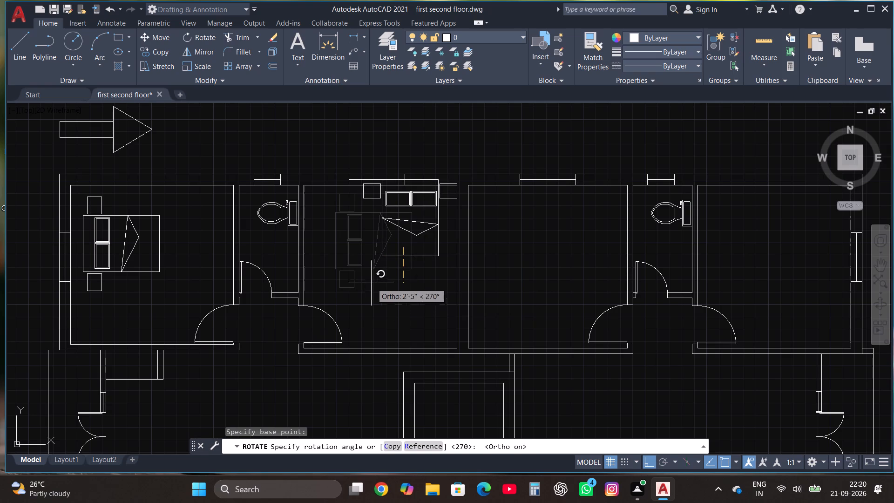
{"action": "left_click", "coordinate": [408, 292]}
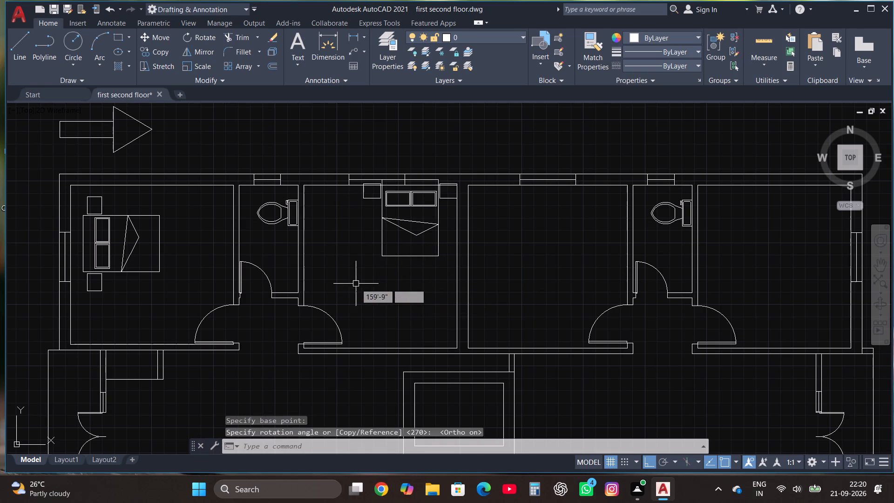
Move the rotated bed set, with Ortho off, about 9" south and slightly west so its headboard sits just inside the north wall.
{"action": "left_click", "coordinate": [356, 284]}
{"action": "left_click", "coordinate": [465, 154]}
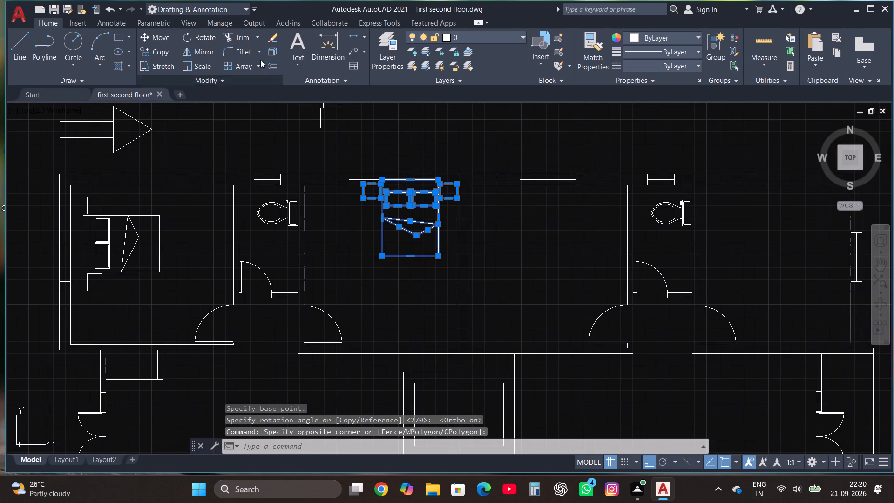
{"action": "left_click", "coordinate": [162, 37]}
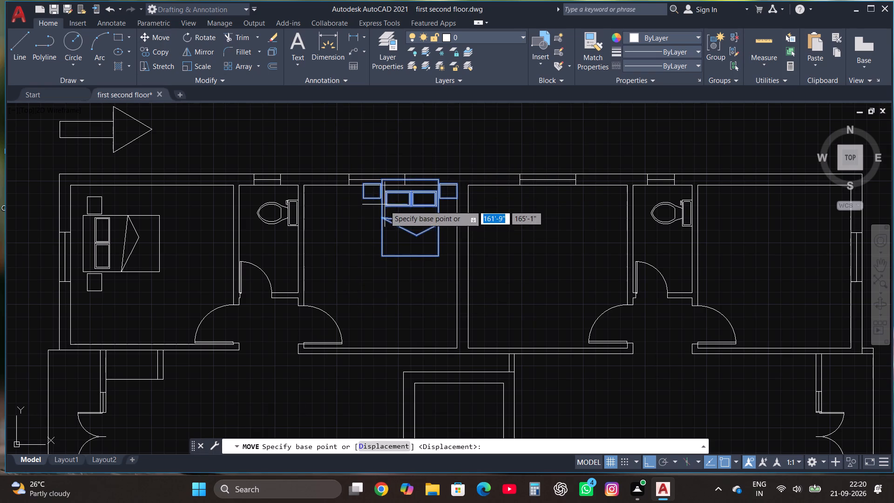
{"action": "left_click", "coordinate": [393, 216]}
{"action": "key", "text": "F8"}
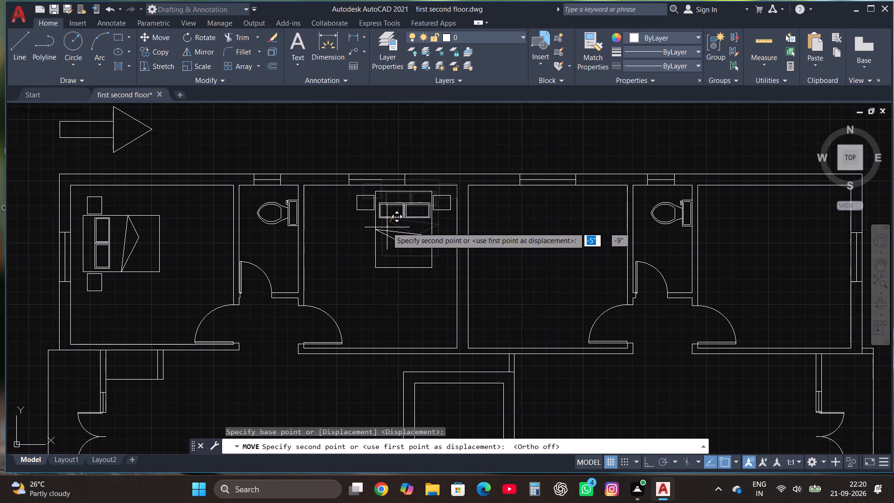
{"action": "left_click", "coordinate": [386, 227]}
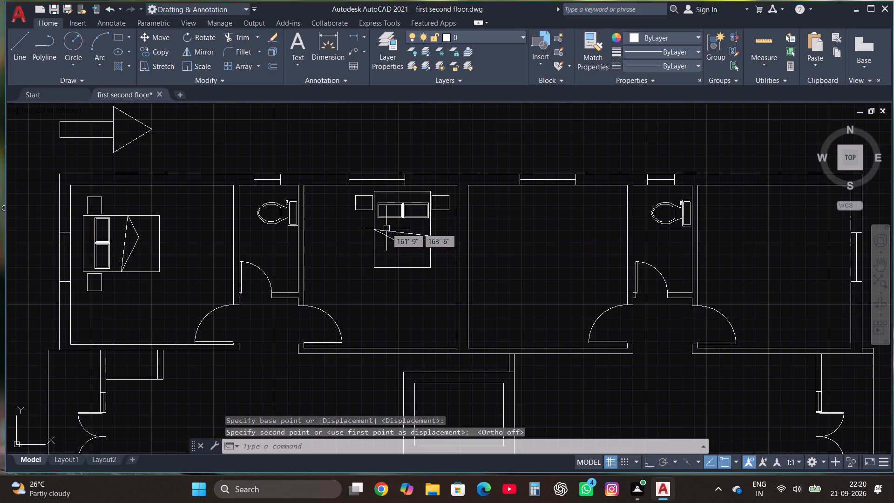
{"action": "key", "text": "Escape"}
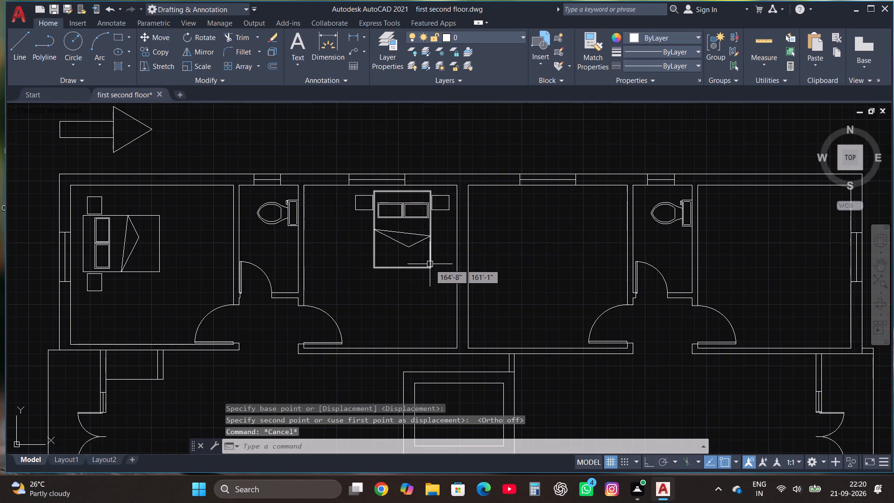
Copy the westernmost bedroom's bed set about 27' east into the eastern unit's first north bedroom.
{"action": "scroll", "coordinate": [436, 284], "scroll_direction": "down", "scroll_amount": 1}
{"action": "scroll", "coordinate": [210, 265], "scroll_direction": "up", "scroll_amount": 2}
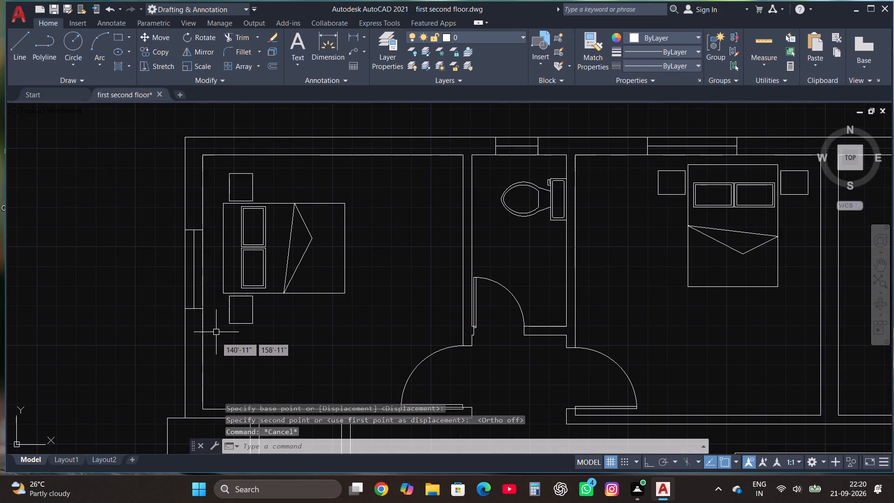
{"action": "left_click", "coordinate": [217, 337]}
{"action": "left_click", "coordinate": [370, 170]}
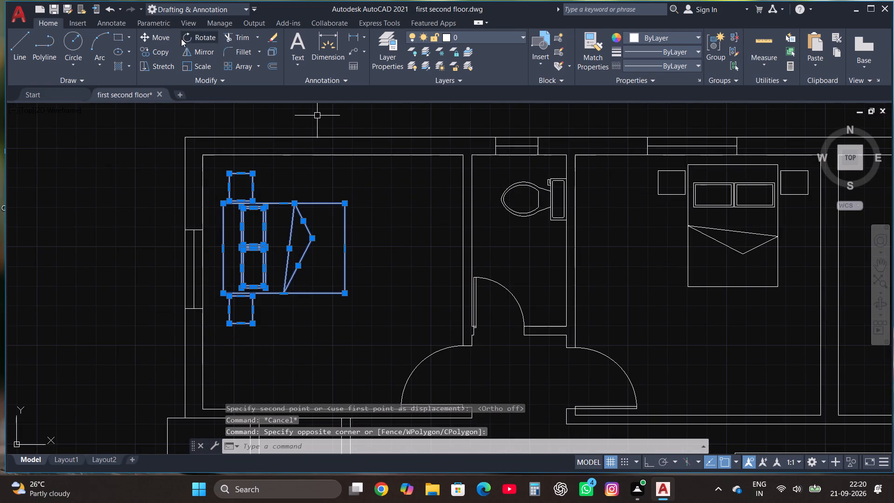
{"action": "left_click", "coordinate": [163, 53]}
{"action": "left_click", "coordinate": [286, 236]}
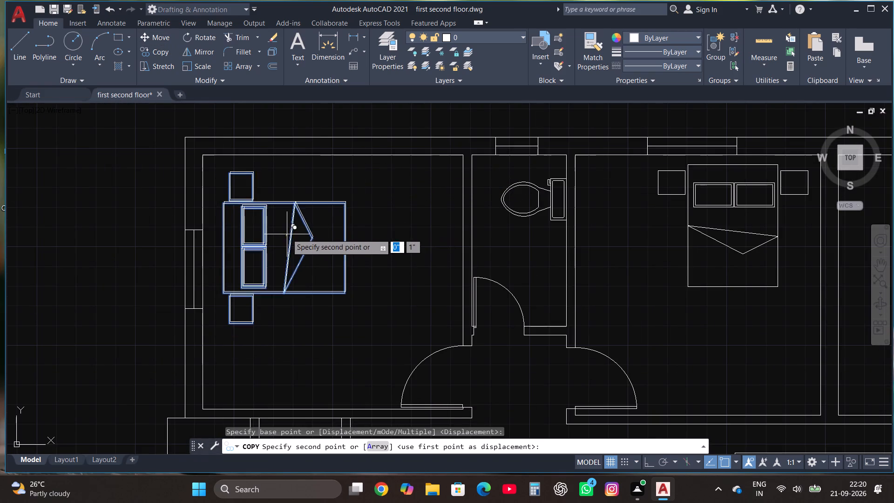
{"action": "scroll", "coordinate": [288, 234], "scroll_direction": "down", "scroll_amount": 2}
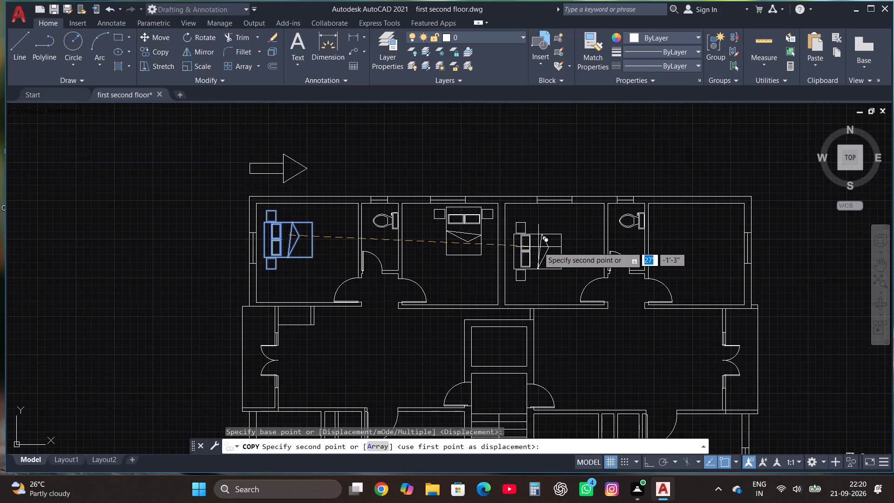
{"action": "left_click", "coordinate": [535, 245]}
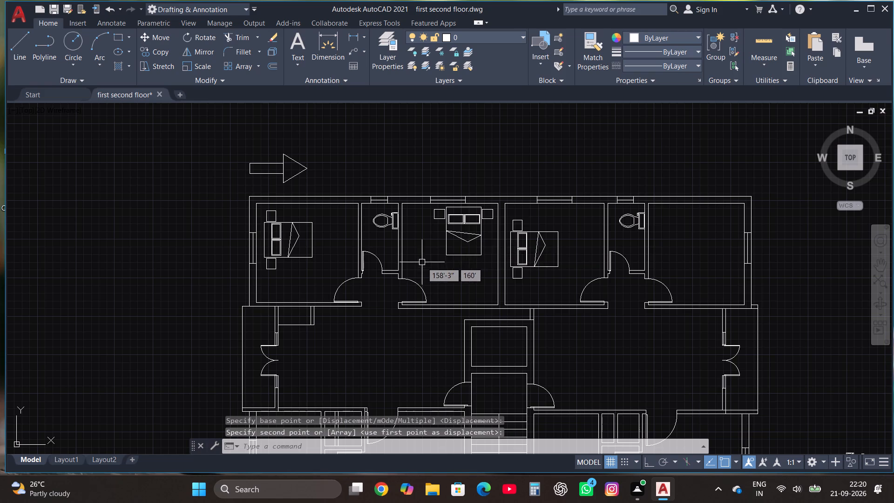
Copy the north-headed bed set about 26'-8" east into the northeast corner bedroom.
{"action": "left_click", "coordinate": [422, 262]}
{"action": "scroll", "coordinate": [491, 208], "scroll_direction": "up", "scroll_amount": 2}
{"action": "left_click", "coordinate": [505, 204]}
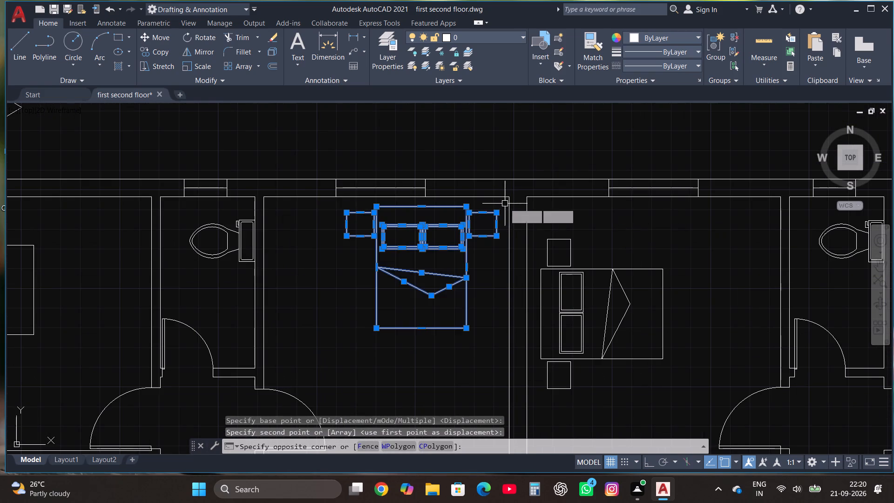
{"action": "left_click", "coordinate": [163, 52]}
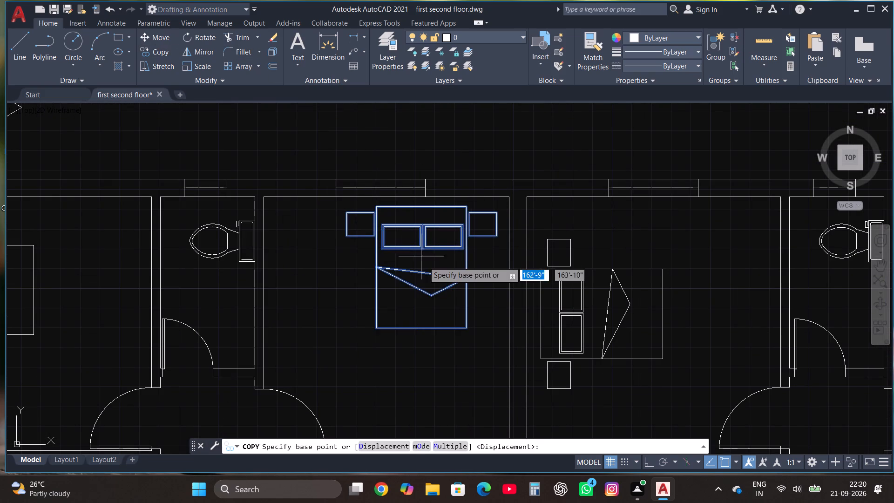
{"action": "left_click", "coordinate": [426, 263]}
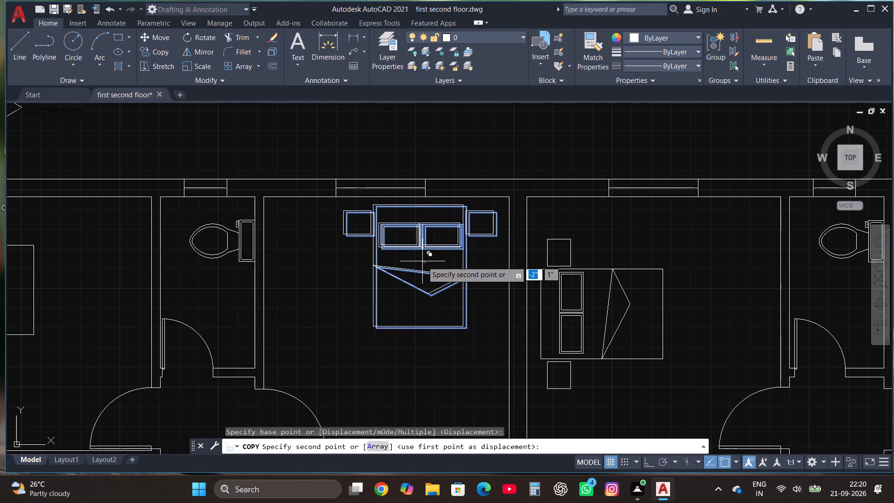
{"action": "scroll", "coordinate": [422, 261], "scroll_direction": "down", "scroll_amount": 2}
{"action": "scroll", "coordinate": [715, 269], "scroll_direction": "up", "scroll_amount": 2}
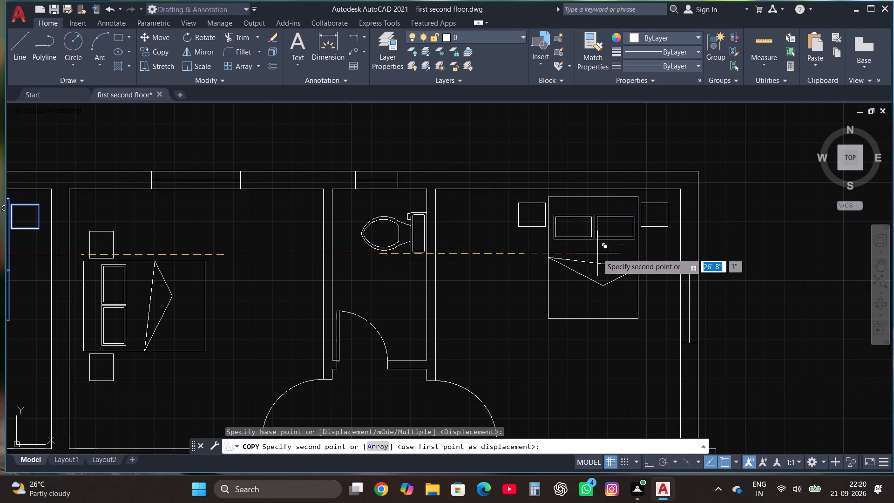
{"action": "left_click", "coordinate": [597, 253]}
Draw a rectangle about 3' by 2'-11" in the western unit's hall, east of the balcony double door.
{"action": "scroll", "coordinate": [588, 277], "scroll_direction": "down", "scroll_amount": 2}
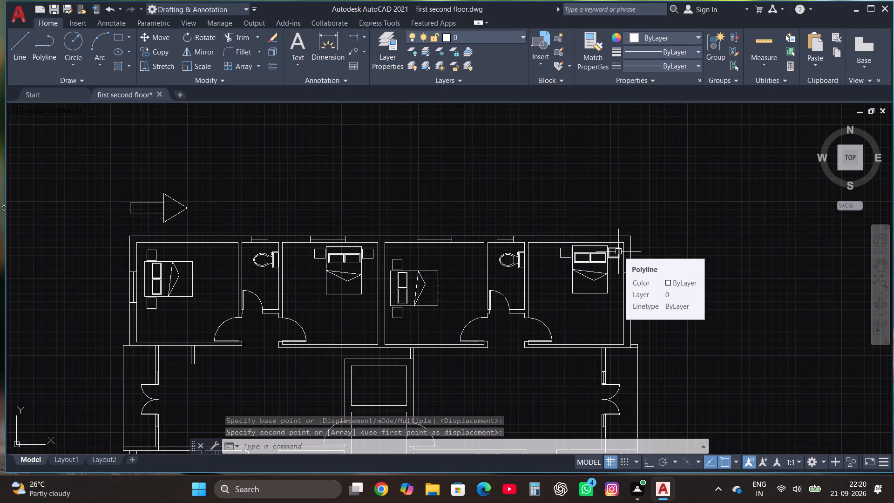
{"action": "scroll", "coordinate": [618, 251], "scroll_direction": "down", "scroll_amount": 2}
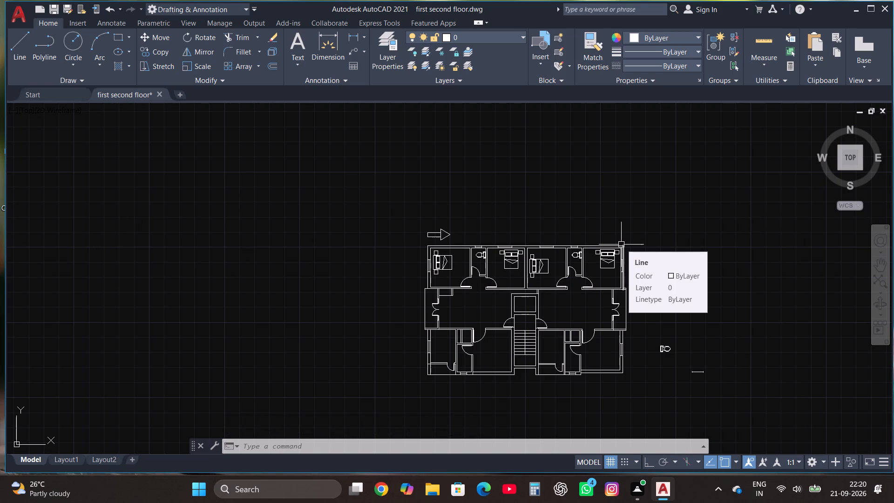
{"action": "scroll", "coordinate": [455, 245], "scroll_direction": "down", "scroll_amount": 1}
{"action": "scroll", "coordinate": [474, 293], "scroll_direction": "up", "scroll_amount": 3}
{"action": "scroll", "coordinate": [407, 274], "scroll_direction": "up", "scroll_amount": 1}
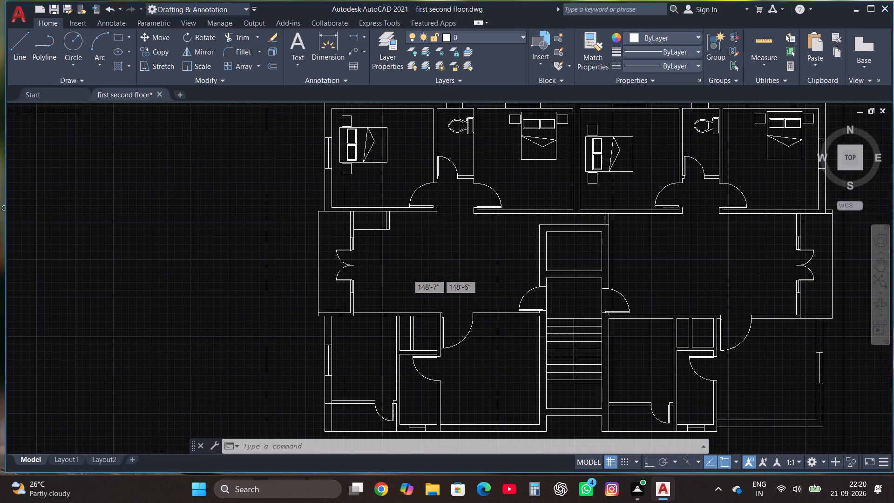
{"action": "scroll", "coordinate": [386, 265], "scroll_direction": "up", "scroll_amount": 1}
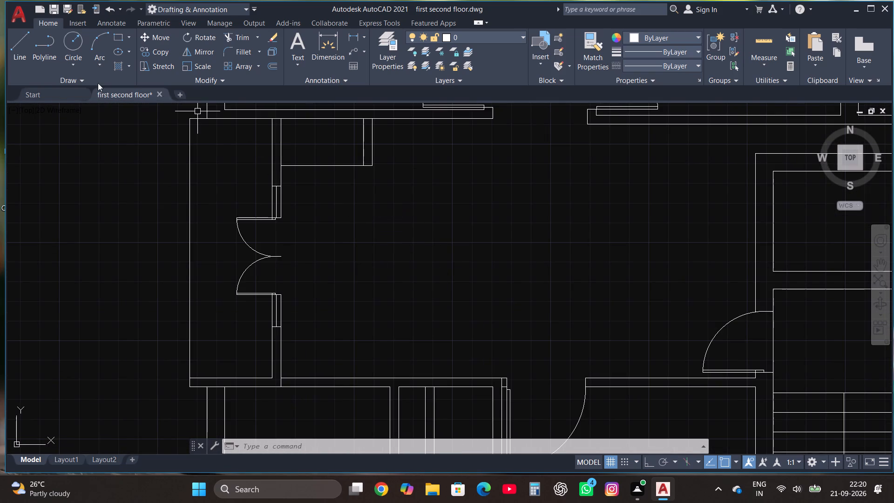
{"action": "left_click", "coordinate": [120, 39]}
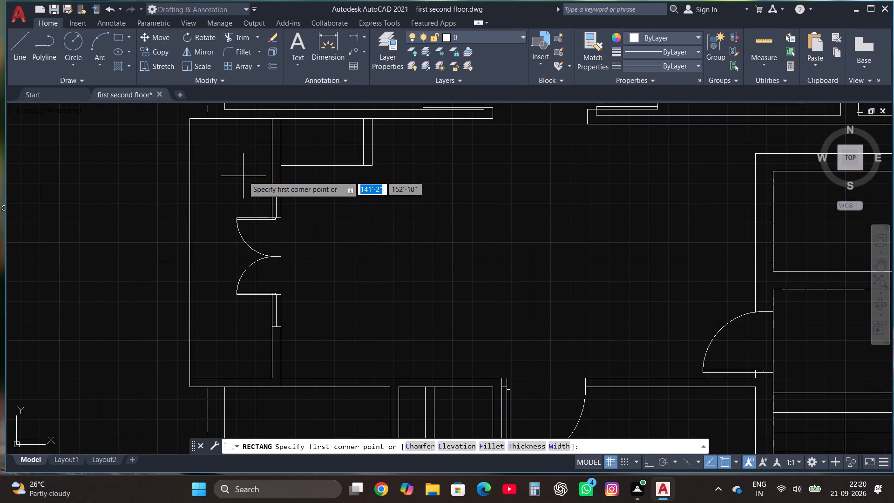
{"action": "left_click", "coordinate": [359, 225]}
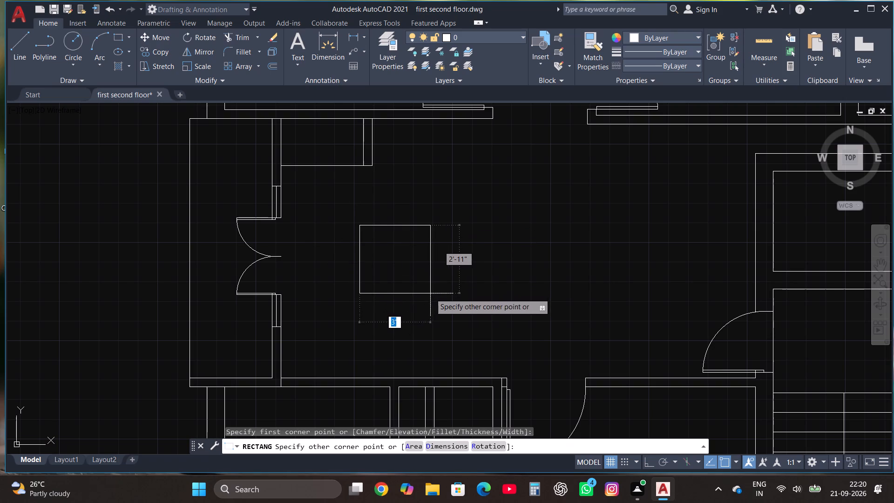
{"action": "left_click", "coordinate": [430, 294]}
Offset the new hall rectangle about 11" inward.
{"action": "scroll", "coordinate": [436, 290], "scroll_direction": "up", "scroll_amount": 1}
{"action": "left_click", "coordinate": [354, 191]}
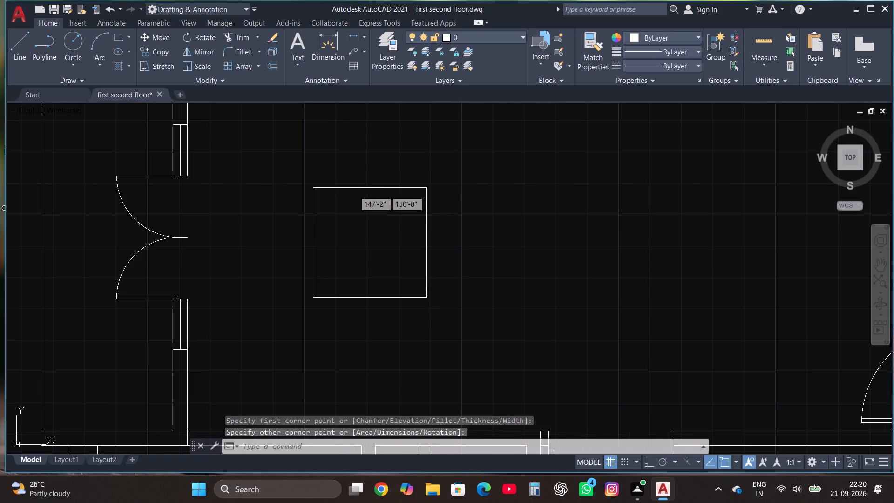
{"action": "left_click", "coordinate": [345, 177]}
{"action": "left_click", "coordinate": [273, 65]}
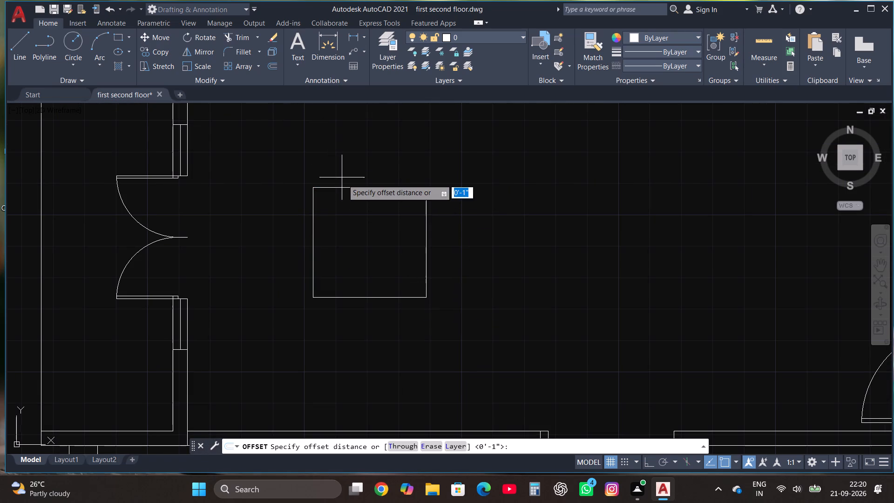
{"action": "left_click", "coordinate": [350, 188]}
{"action": "left_click", "coordinate": [360, 220]}
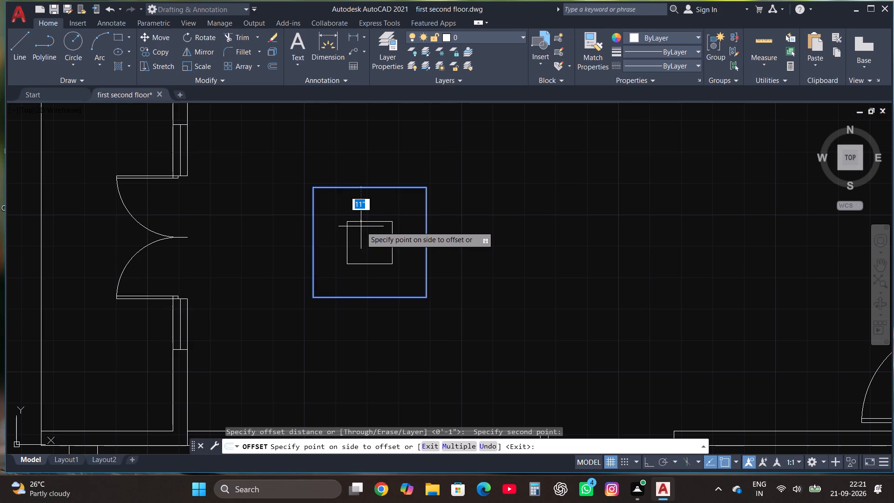
{"action": "left_click", "coordinate": [371, 238]}
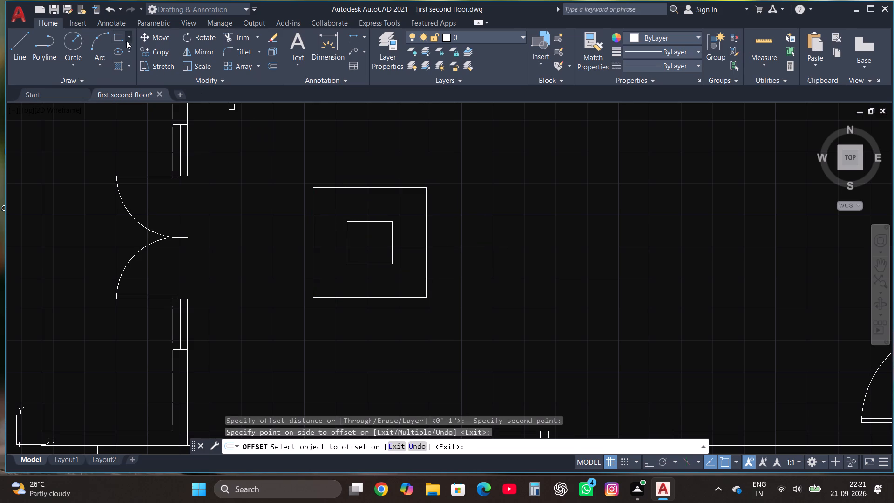
Draw a rectangle about 10" by 1'-5" across the table rectangle's north edge and shift it slightly west to centre it.
{"action": "left_click", "coordinate": [117, 38]}
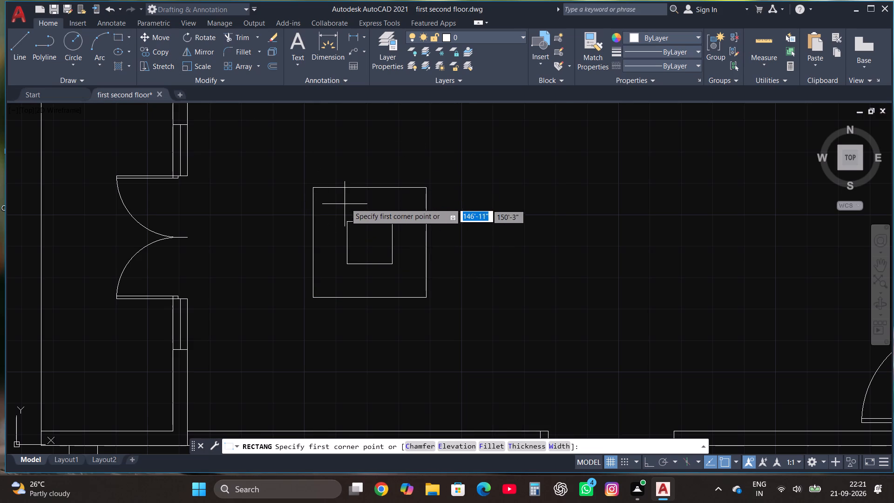
{"action": "left_click", "coordinate": [357, 201]}
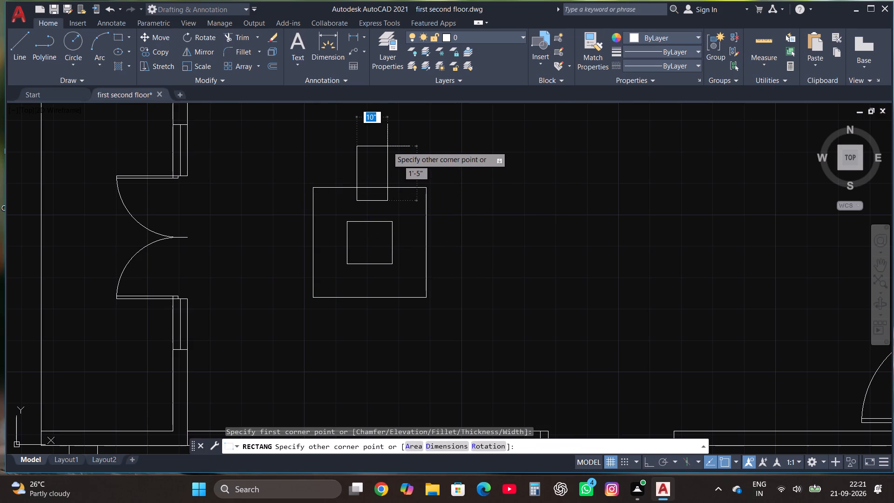
{"action": "left_click", "coordinate": [388, 148]}
{"action": "left_click", "coordinate": [386, 166]}
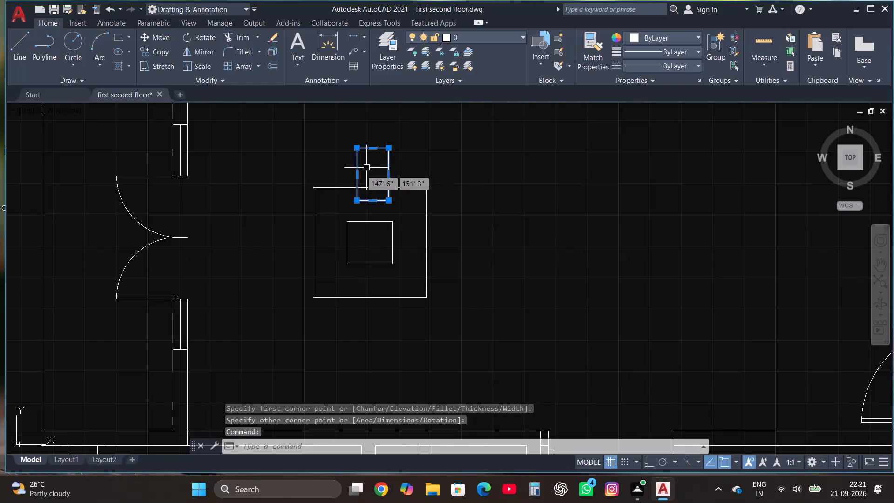
{"action": "left_click", "coordinate": [162, 39]}
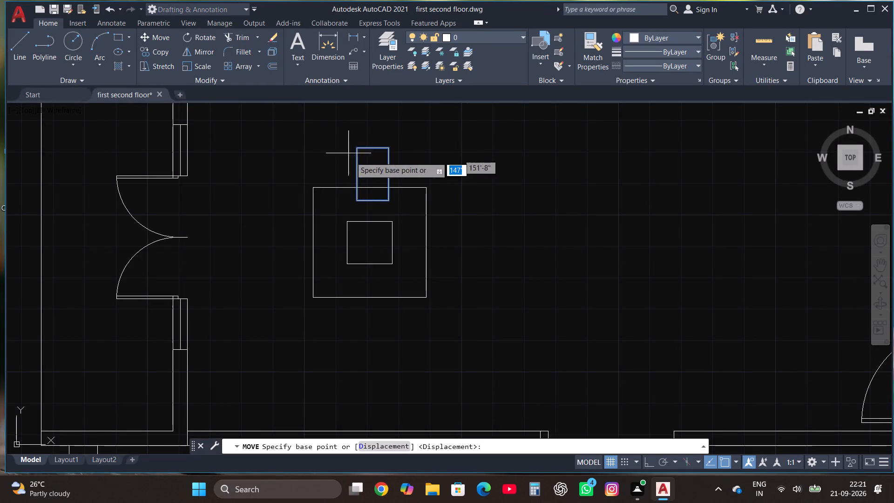
{"action": "left_click", "coordinate": [369, 172]}
{"action": "left_click", "coordinate": [366, 172]}
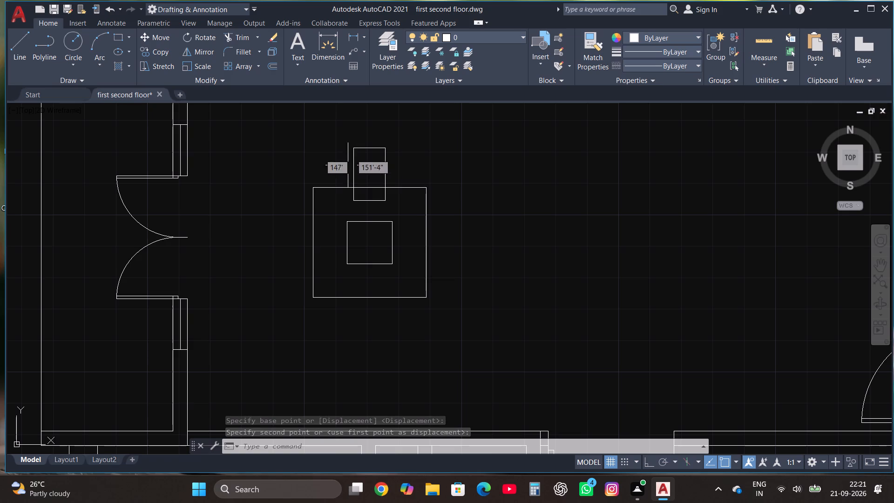
Draw a line outline about 1'-1" wide and 1'-1" deep around the north part of the chair seat rectangle.
{"action": "left_click", "coordinate": [20, 43]}
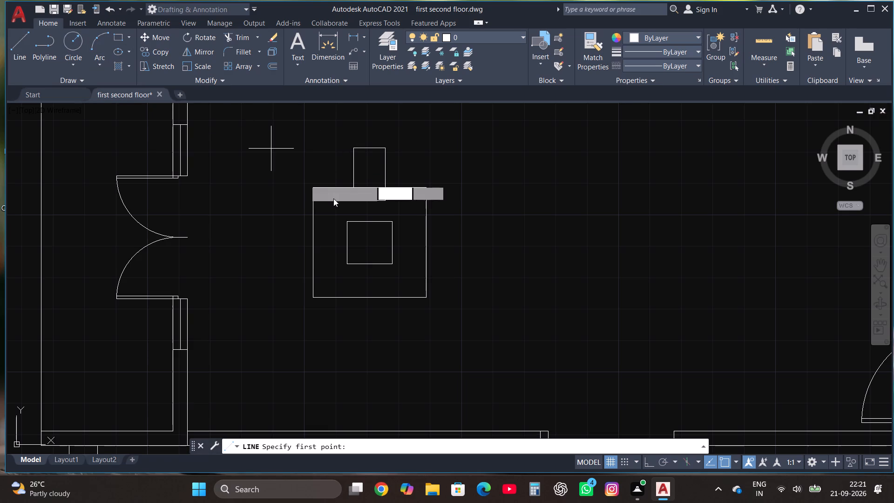
{"action": "left_click", "coordinate": [354, 183]}
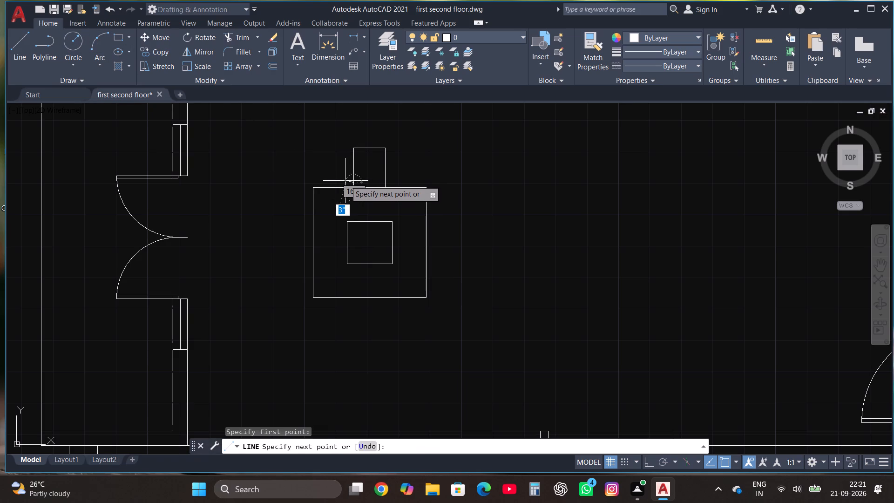
{"action": "key", "text": "F8"}
{"action": "left_click", "coordinate": [345, 181]}
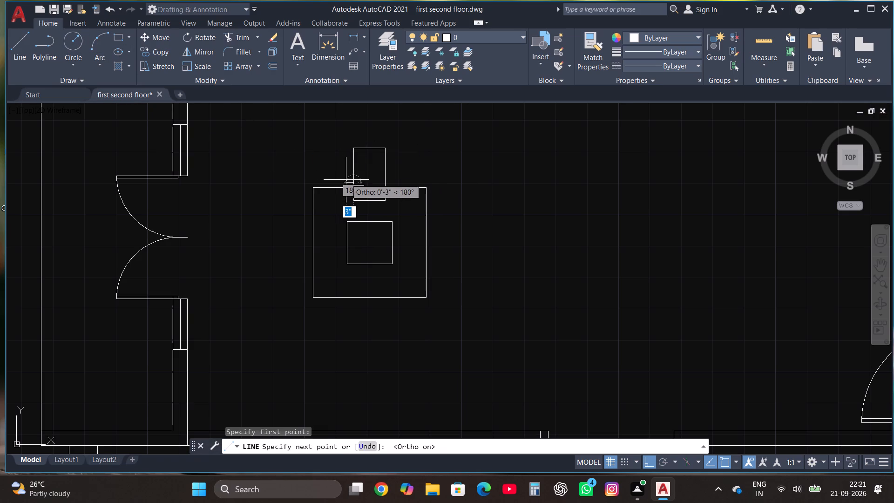
{"action": "scroll", "coordinate": [346, 180], "scroll_direction": "up", "scroll_amount": 2}
{"action": "left_click", "coordinate": [351, 183]}
{"action": "scroll", "coordinate": [351, 183], "scroll_direction": "down", "scroll_amount": 2}
{"action": "scroll", "coordinate": [351, 155], "scroll_direction": "up", "scroll_amount": 3}
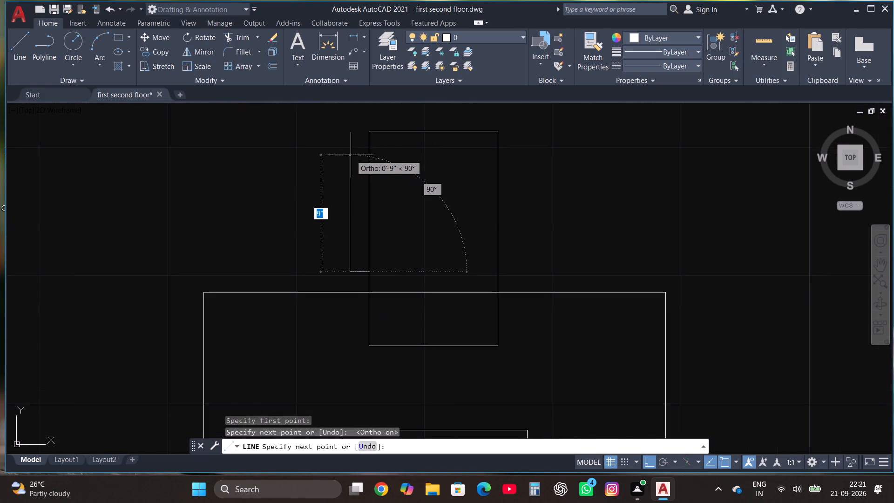
{"action": "scroll", "coordinate": [353, 146], "scroll_direction": "down", "scroll_amount": 2}
{"action": "left_click", "coordinate": [358, 131]}
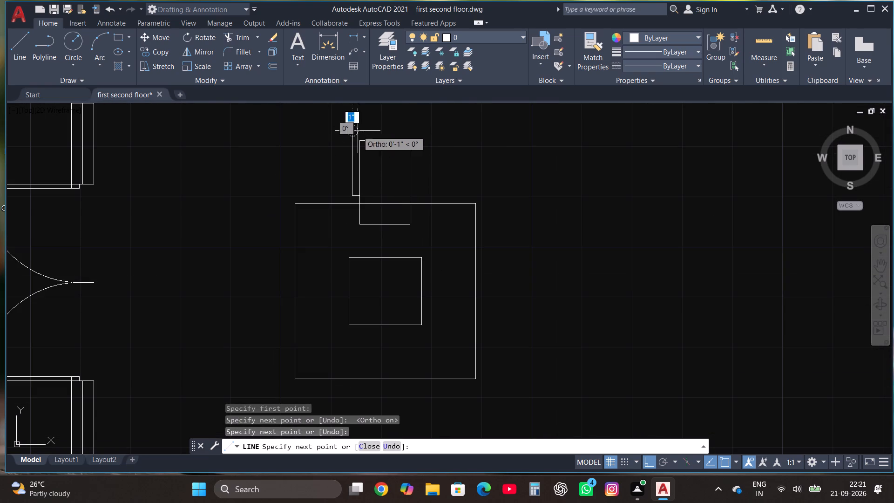
{"action": "scroll", "coordinate": [399, 136], "scroll_direction": "up", "scroll_amount": 1}
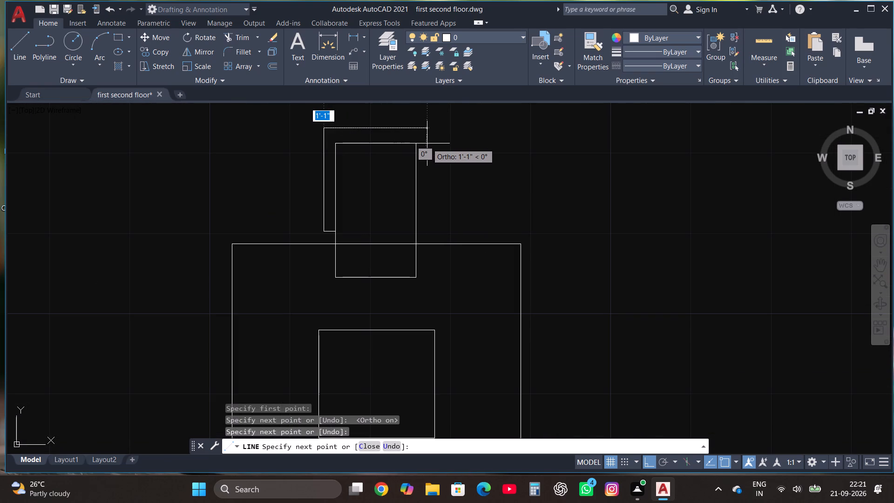
{"action": "left_click", "coordinate": [430, 144]}
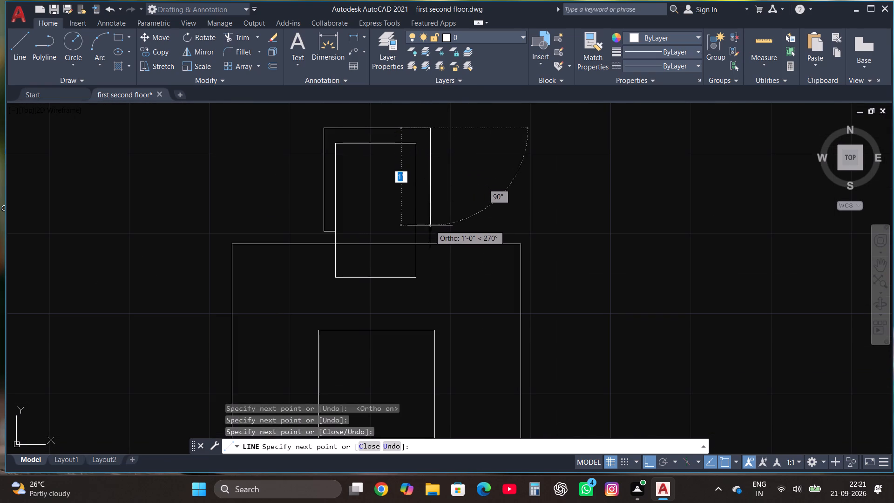
{"action": "scroll", "coordinate": [430, 225], "scroll_direction": "up", "scroll_amount": 1}
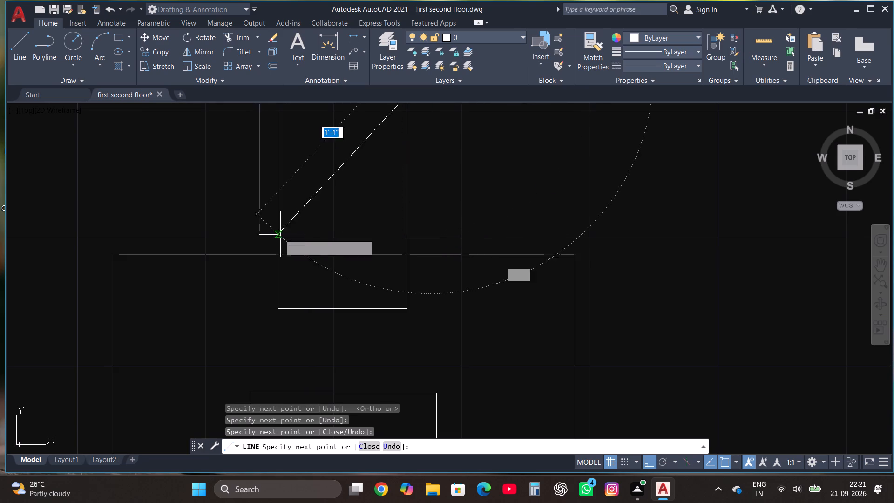
{"action": "left_click", "coordinate": [358, 235]}
{"action": "left_click", "coordinate": [346, 233]}
{"action": "key", "text": "Escape"}
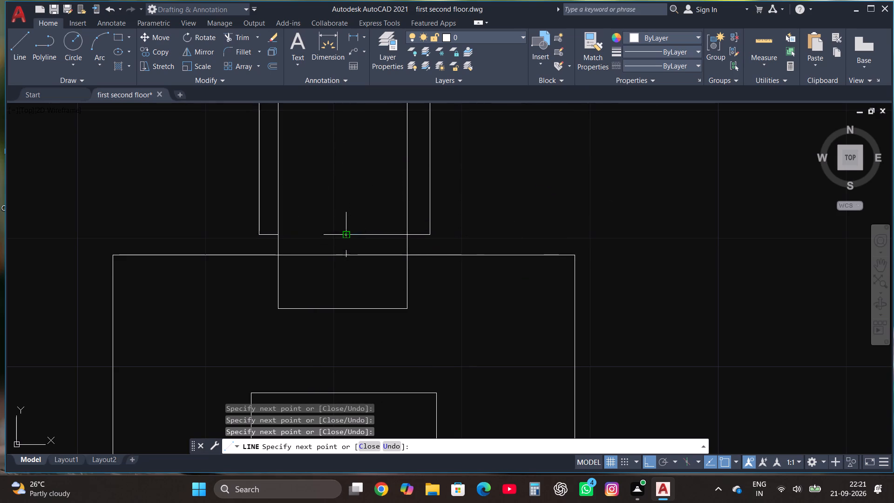
Trim away the part of the chair outline's south line that crosses the seat.
{"action": "left_click", "coordinate": [241, 38]}
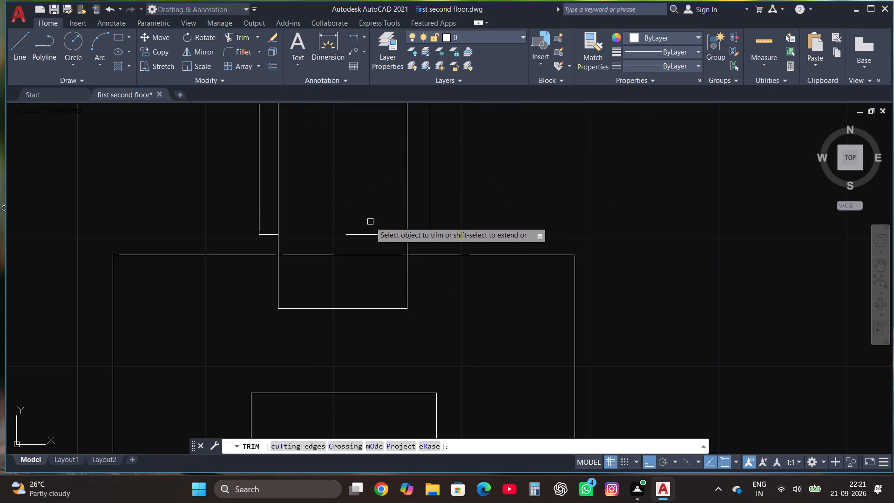
{"action": "left_click", "coordinate": [374, 235]}
{"action": "key", "text": "Escape"}
{"action": "scroll", "coordinate": [397, 260], "scroll_direction": "down", "scroll_amount": 2}
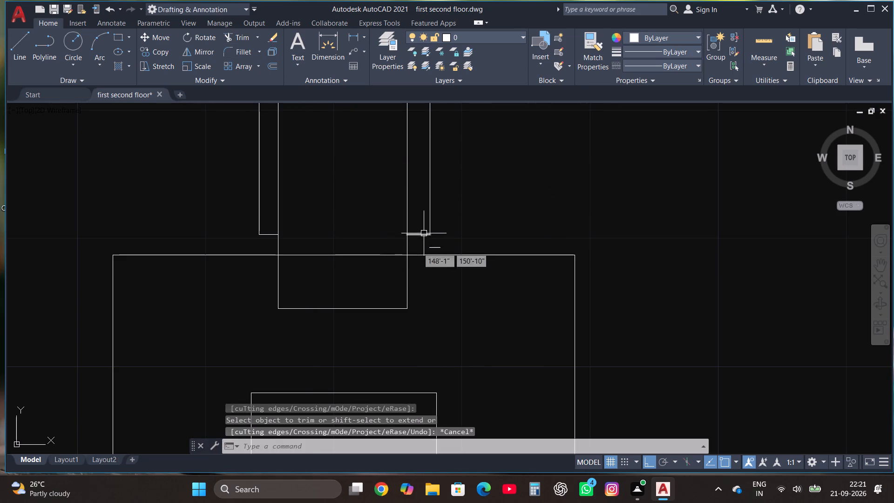
Shift the chair outline's east line slightly west and trim the north line's overhang beyond it.
{"action": "scroll", "coordinate": [414, 297], "scroll_direction": "down", "scroll_amount": 3}
{"action": "scroll", "coordinate": [421, 255], "scroll_direction": "up", "scroll_amount": 3}
{"action": "left_click", "coordinate": [429, 258]}
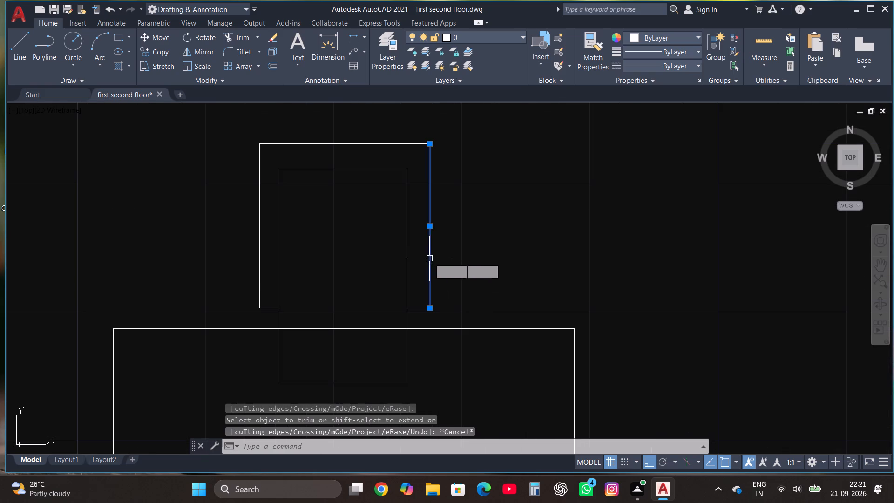
{"action": "left_click", "coordinate": [430, 228]}
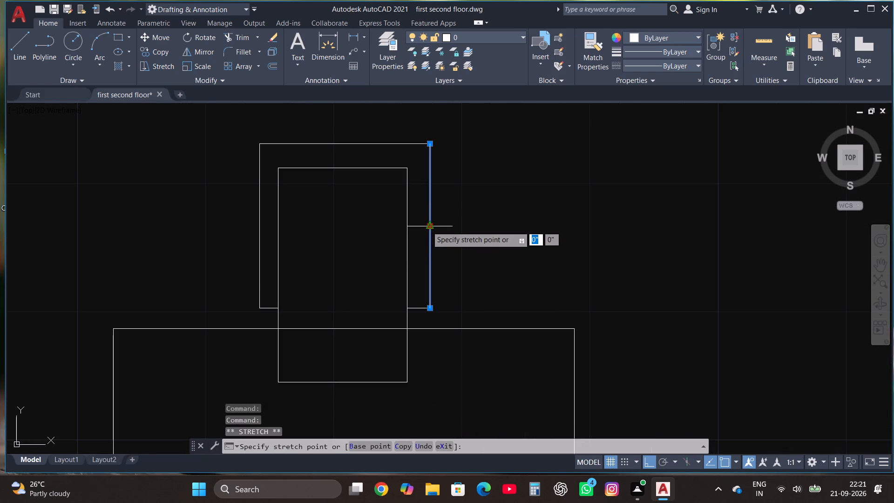
{"action": "left_click", "coordinate": [425, 226]}
{"action": "key", "text": "Escape"}
{"action": "scroll", "coordinate": [450, 235], "scroll_direction": "down", "scroll_amount": 1}
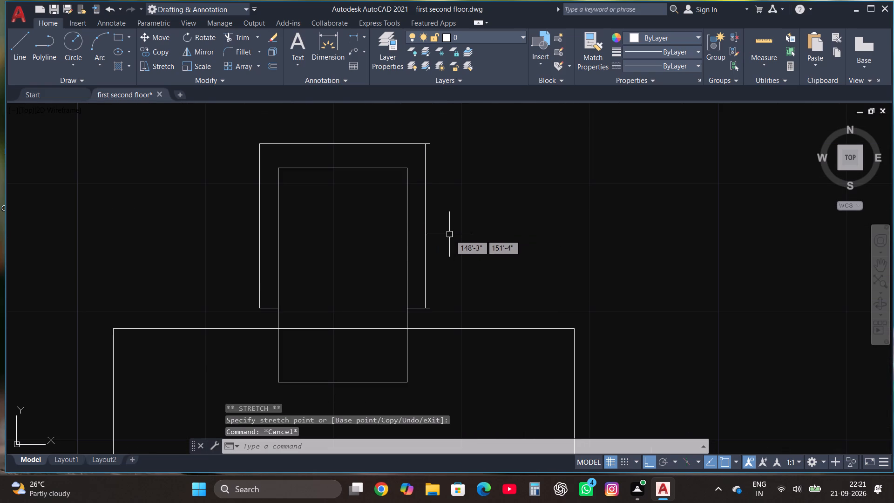
{"action": "scroll", "coordinate": [450, 235], "scroll_direction": "down", "scroll_amount": 1}
{"action": "scroll", "coordinate": [445, 208], "scroll_direction": "up", "scroll_amount": 3}
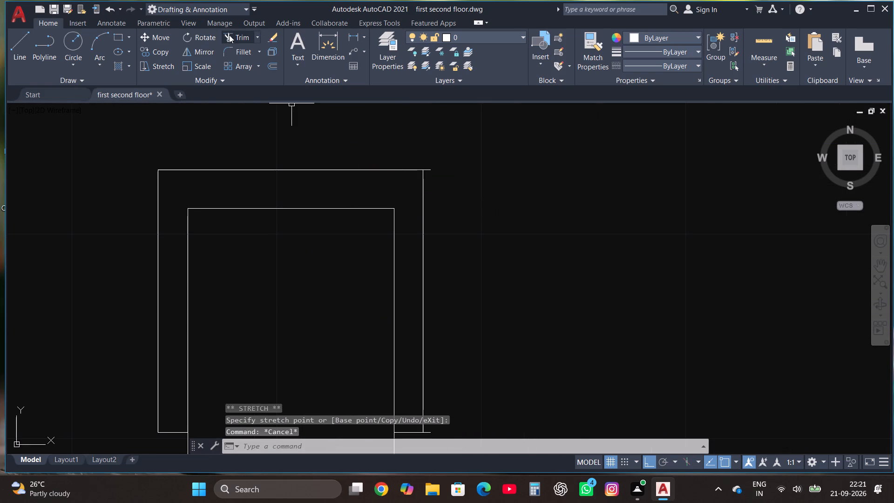
{"action": "left_click", "coordinate": [244, 38]}
{"action": "left_click", "coordinate": [428, 171]}
{"action": "key", "text": "Escape"}
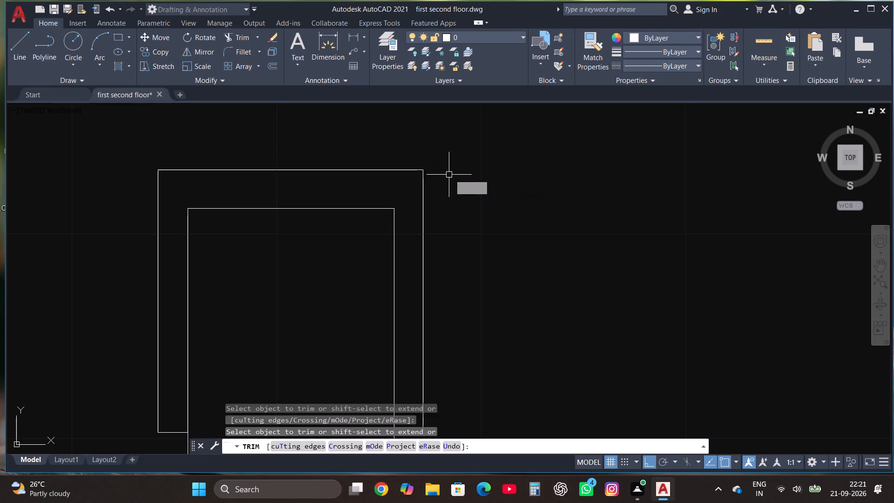
{"action": "scroll", "coordinate": [450, 177], "scroll_direction": "down", "scroll_amount": 4}
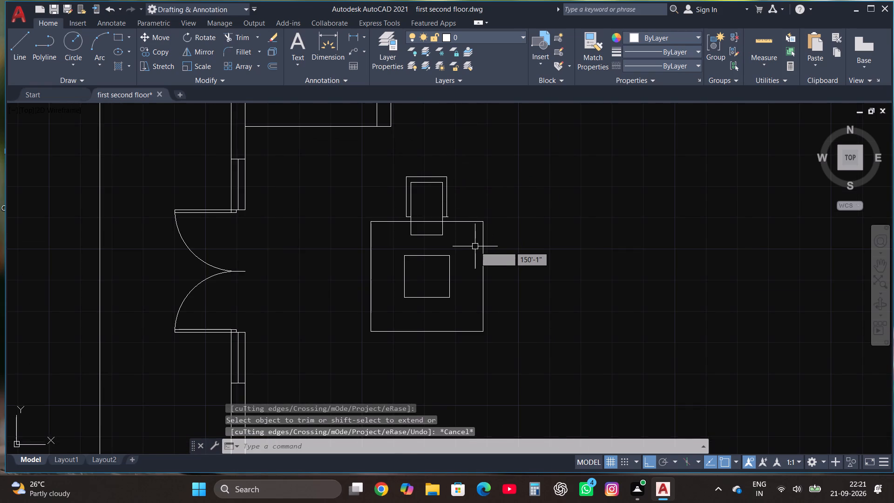
Stretch the chair seat's south edge north so it ends just outside the table's north edge.
{"action": "scroll", "coordinate": [427, 234], "scroll_direction": "up", "scroll_amount": 2}
{"action": "left_click", "coordinate": [425, 236]}
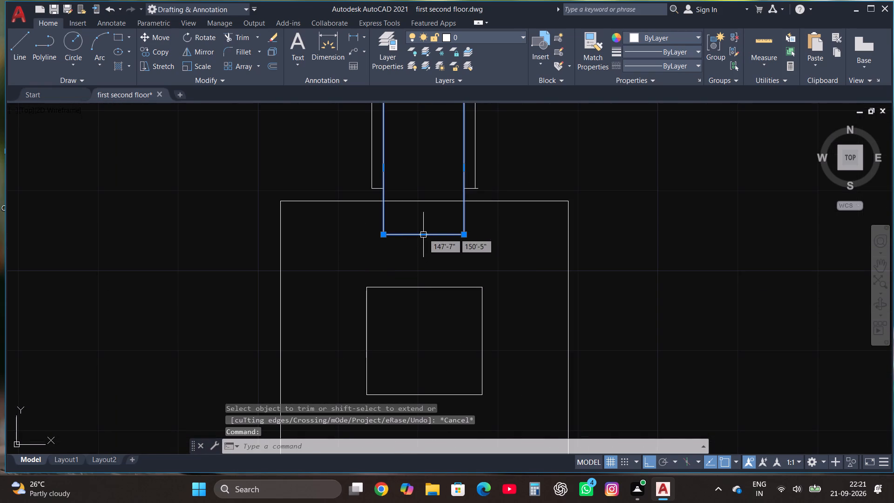
{"action": "left_click", "coordinate": [423, 233]}
{"action": "left_click", "coordinate": [419, 197]}
{"action": "key", "text": "Escape"}
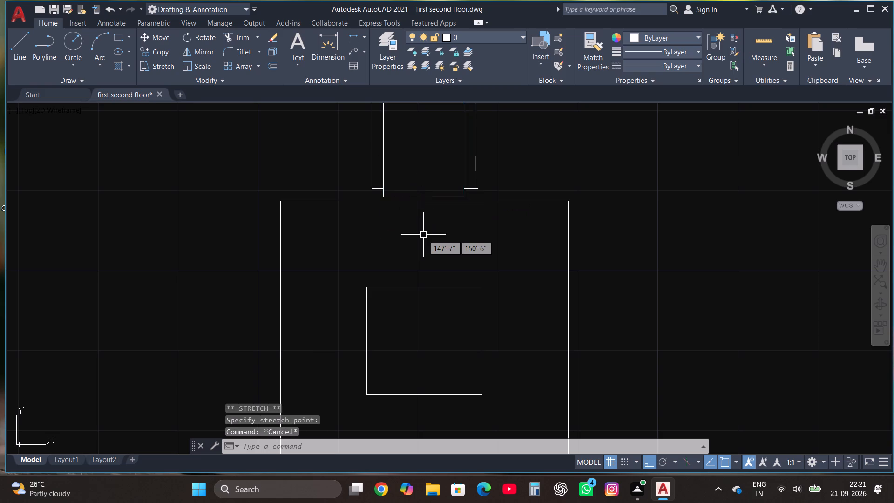
{"action": "scroll", "coordinate": [423, 240], "scroll_direction": "down", "scroll_amount": 2}
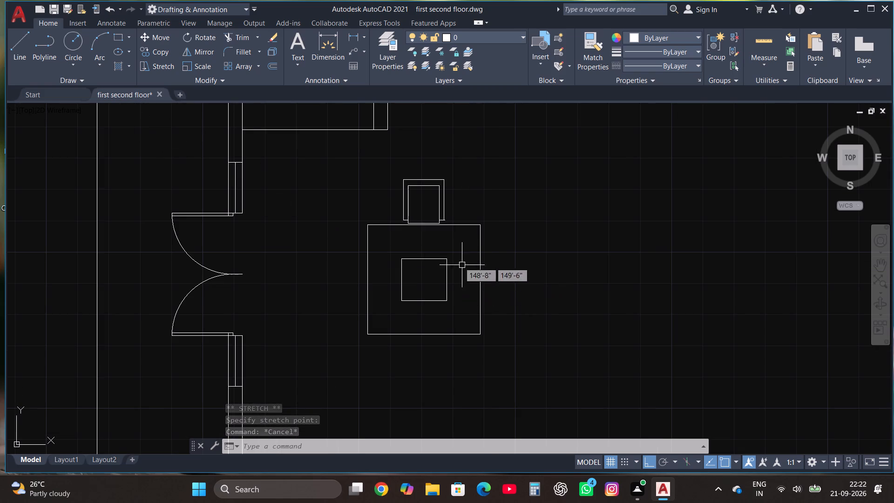
Mirror the chair about a horizontal line through the table's centre, keeping the original.
{"action": "left_click", "coordinate": [399, 233]}
{"action": "left_click", "coordinate": [455, 157]}
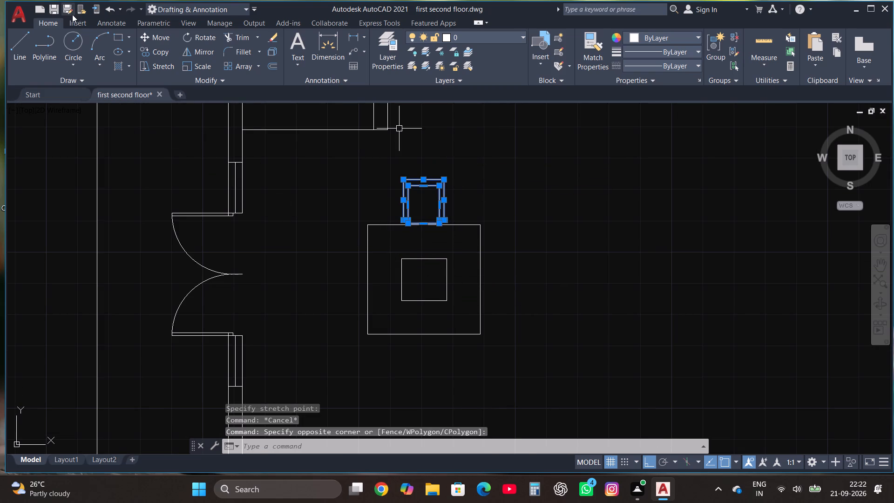
{"action": "left_click", "coordinate": [202, 49]}
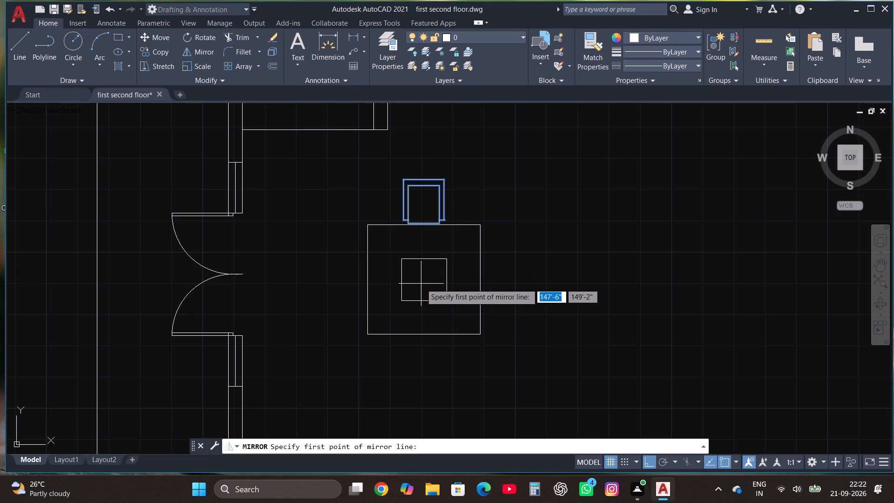
{"action": "left_click", "coordinate": [422, 284]}
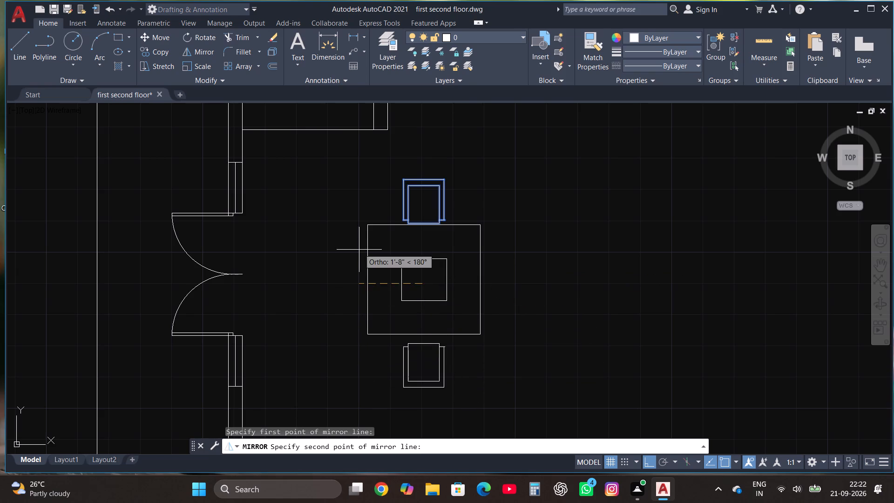
{"action": "left_click", "coordinate": [359, 244]}
{"action": "left_click_drag", "start_coordinate": [383, 286], "coordinate": [359, 244]}
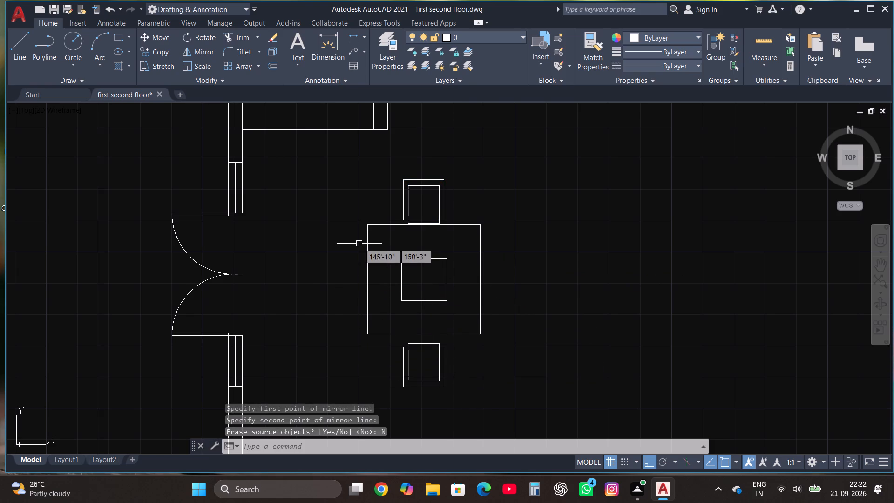
Move the south chair slightly north and east so it sits close to the table's south edge.
{"action": "left_click", "coordinate": [382, 402]}
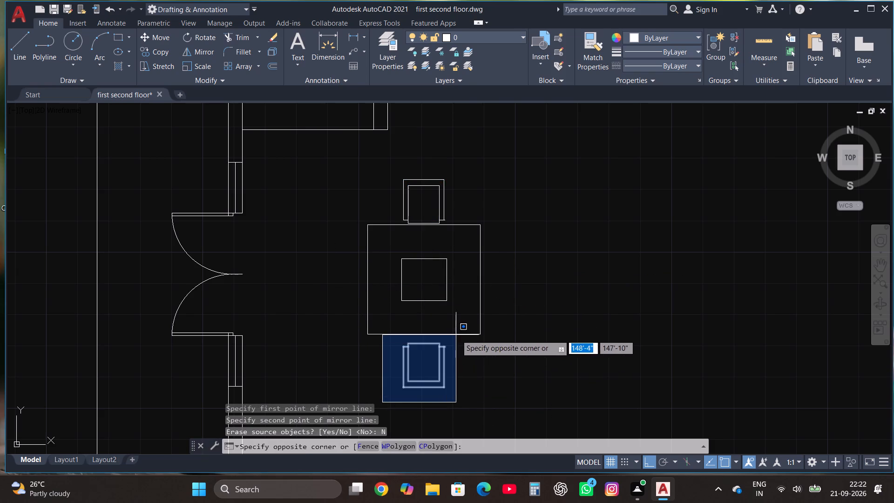
{"action": "left_click", "coordinate": [462, 347]}
{"action": "left_click", "coordinate": [388, 401]}
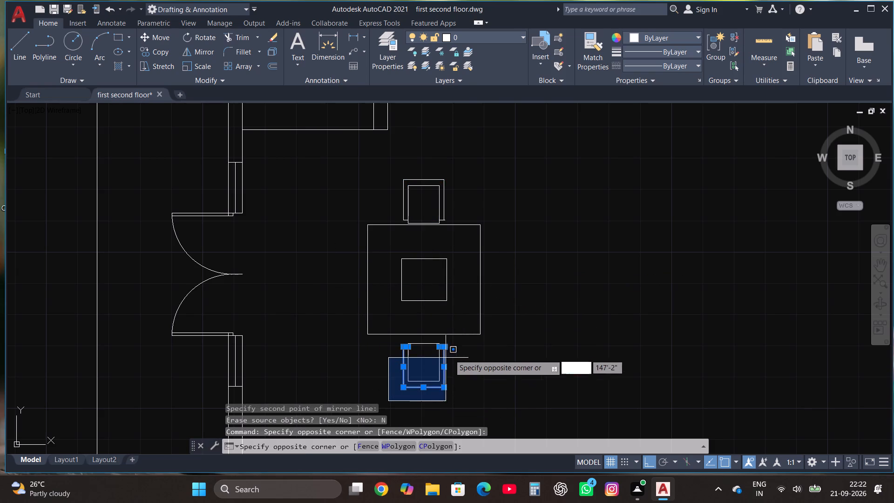
{"action": "left_click", "coordinate": [461, 340]}
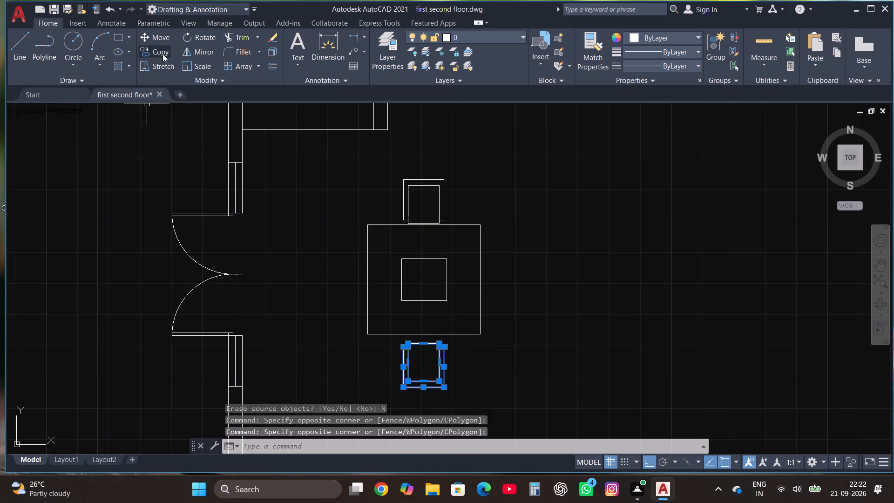
{"action": "left_click", "coordinate": [164, 39]}
{"action": "left_click", "coordinate": [409, 366]}
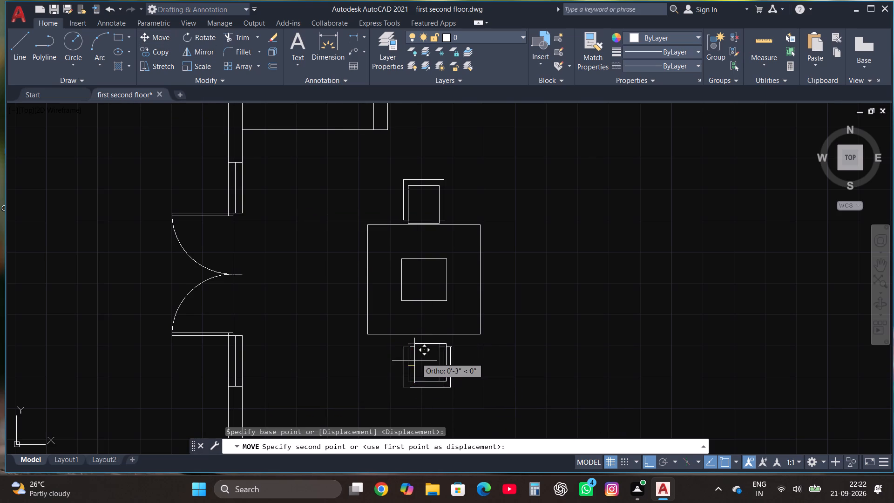
{"action": "key", "text": "F8"}
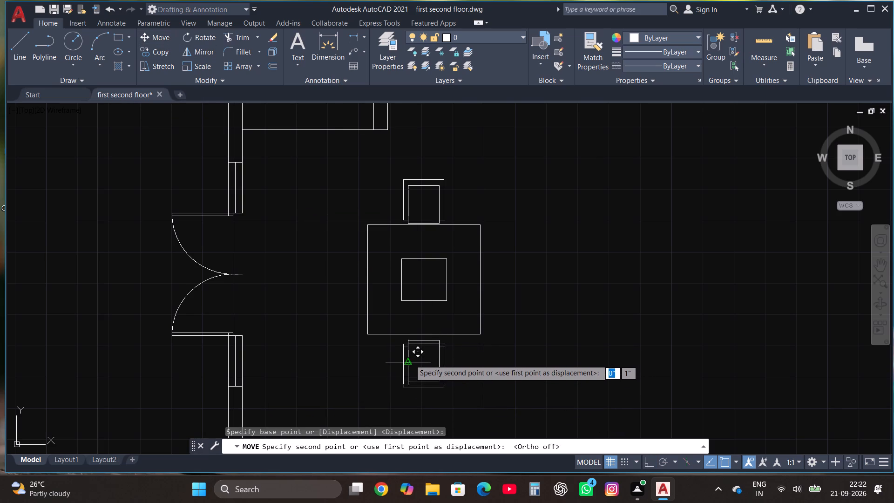
{"action": "left_click", "coordinate": [411, 359]}
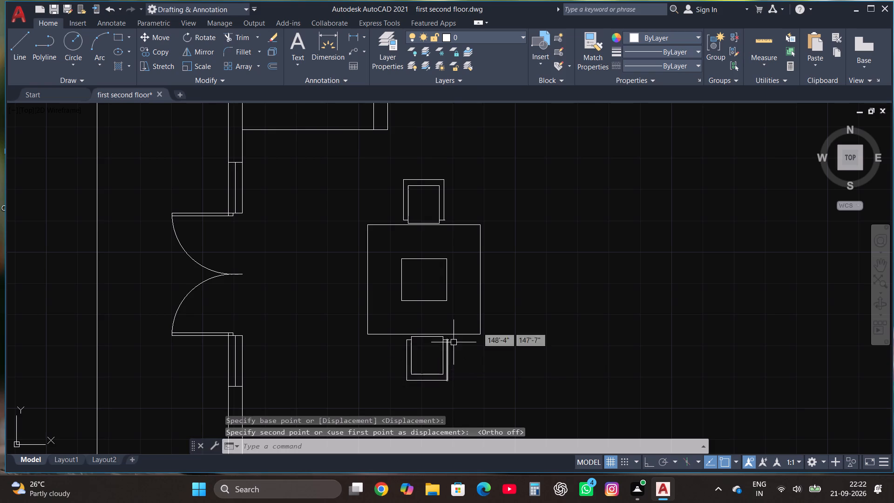
{"action": "key", "text": "Escape"}
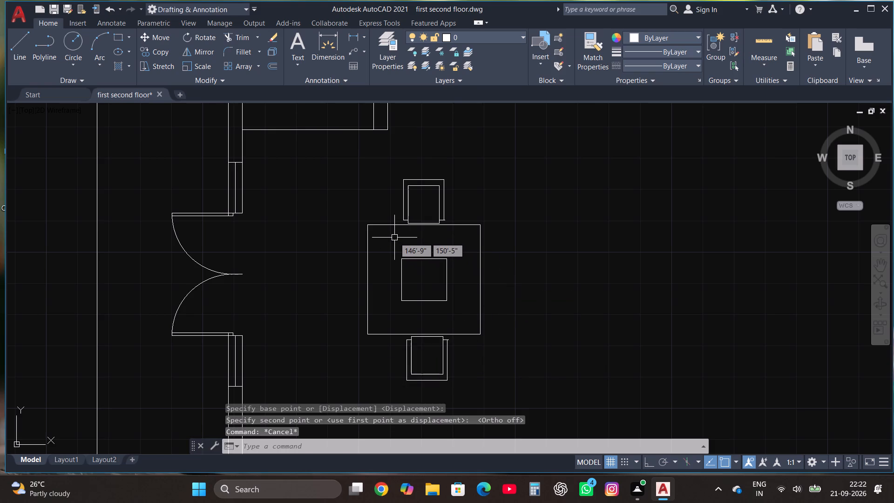
Copy the north chair into the open hall space east of the table.
{"action": "left_click", "coordinate": [394, 238]}
{"action": "left_click", "coordinate": [454, 168]}
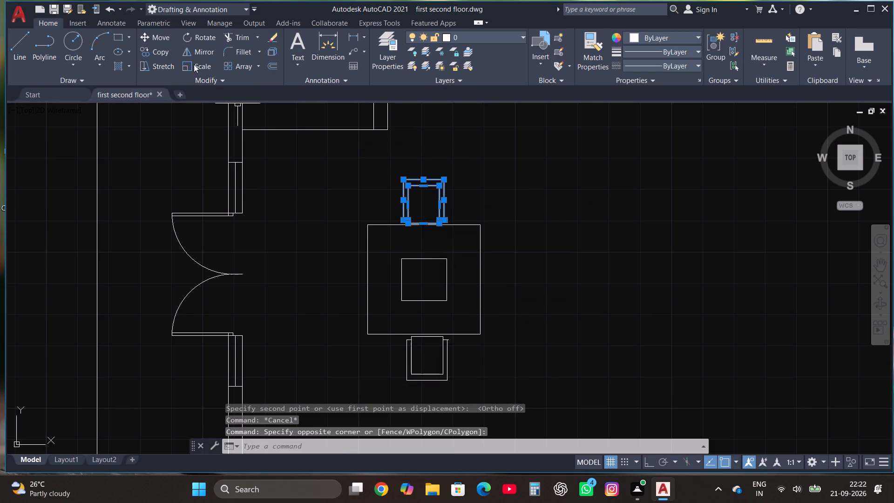
{"action": "left_click", "coordinate": [157, 54]}
{"action": "left_click", "coordinate": [426, 190]}
{"action": "left_click", "coordinate": [600, 211]}
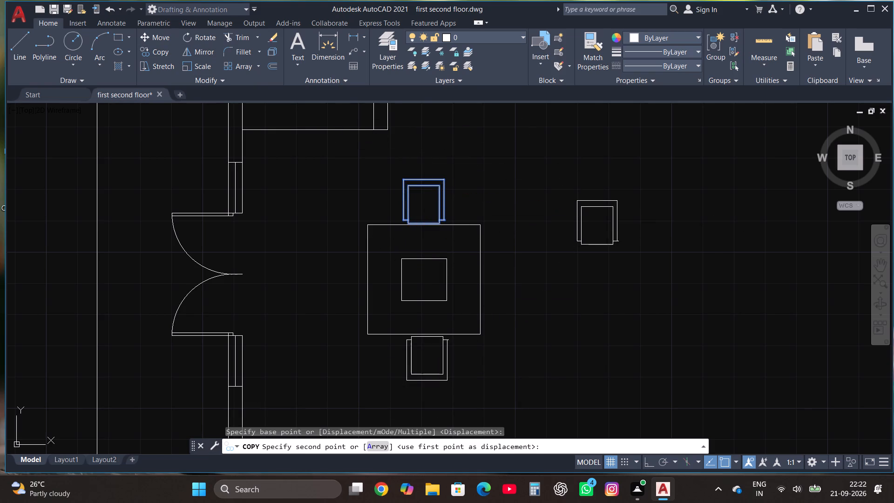
{"action": "key", "text": "Escape"}
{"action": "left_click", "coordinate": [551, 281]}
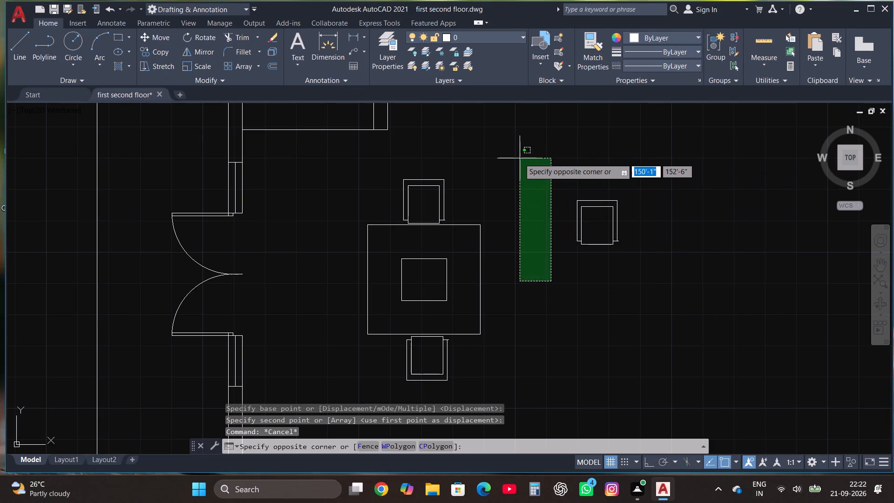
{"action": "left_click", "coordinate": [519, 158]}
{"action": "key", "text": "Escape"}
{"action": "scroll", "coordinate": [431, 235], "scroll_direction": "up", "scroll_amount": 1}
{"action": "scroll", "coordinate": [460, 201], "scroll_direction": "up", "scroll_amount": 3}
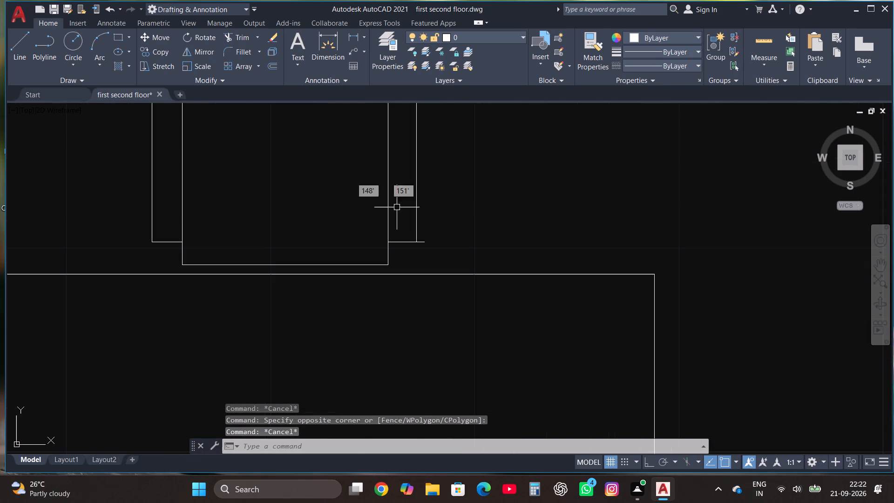
Trim the short line stubs protruding past the east armrests of the north, south and copied chairs.
{"action": "left_click", "coordinate": [237, 37]}
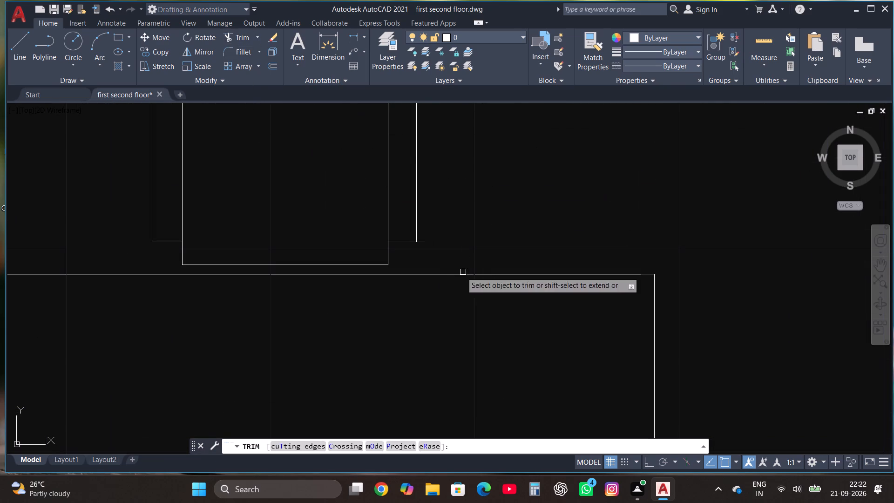
{"action": "left_click", "coordinate": [423, 244]}
{"action": "scroll", "coordinate": [458, 190], "scroll_direction": "down", "scroll_amount": 5}
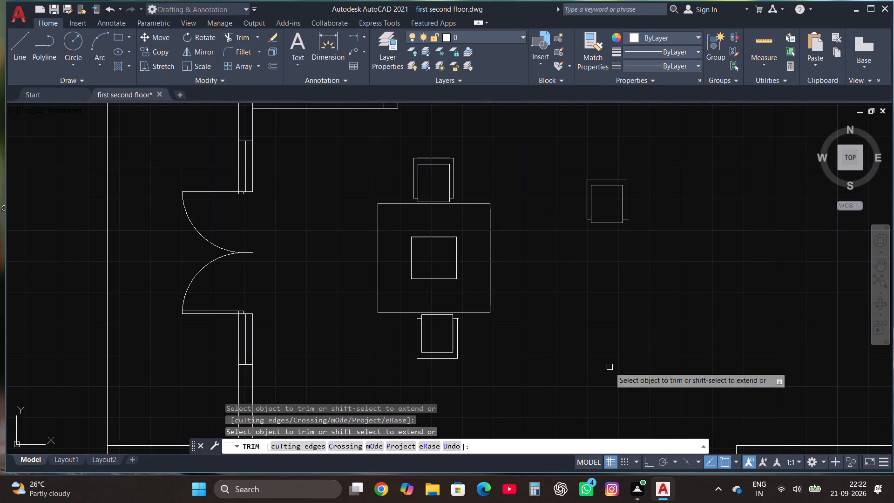
{"action": "scroll", "coordinate": [468, 329], "scroll_direction": "up", "scroll_amount": 3}
{"action": "left_click", "coordinate": [428, 291]}
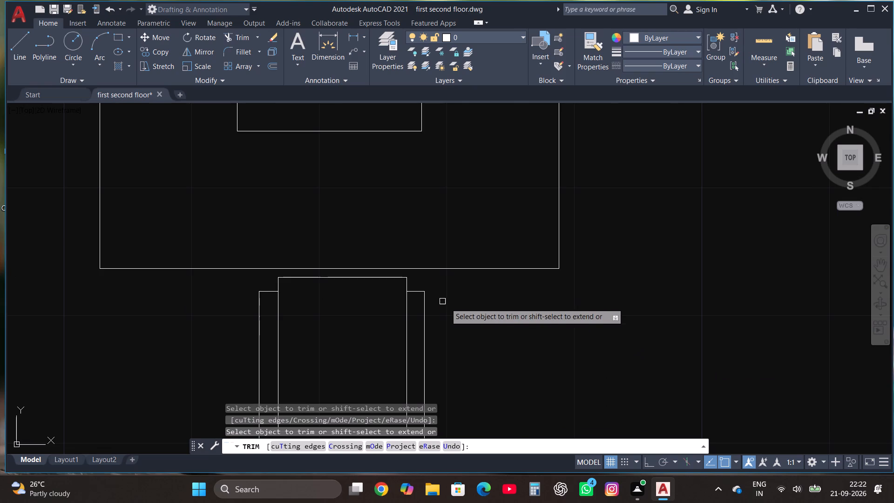
{"action": "scroll", "coordinate": [462, 333], "scroll_direction": "down", "scroll_amount": 4}
{"action": "scroll", "coordinate": [587, 293], "scroll_direction": "up", "scroll_amount": 4}
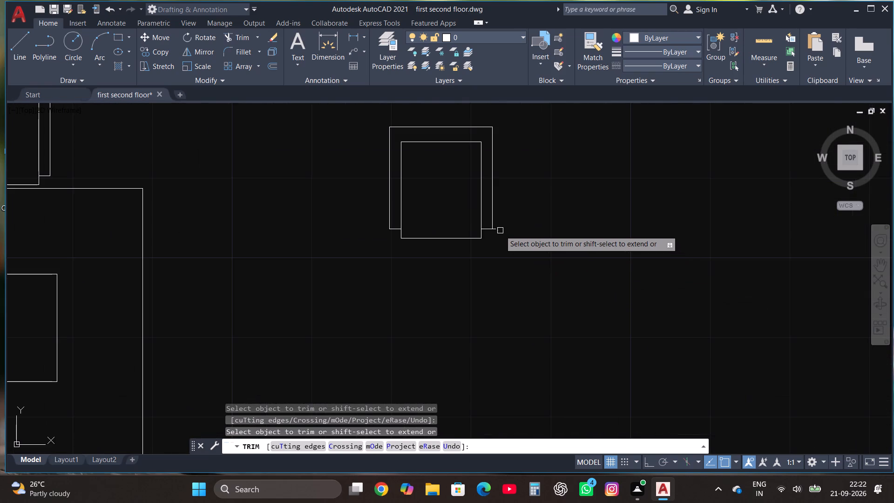
{"action": "left_click", "coordinate": [498, 230]}
{"action": "scroll", "coordinate": [521, 286], "scroll_direction": "down", "scroll_amount": 2}
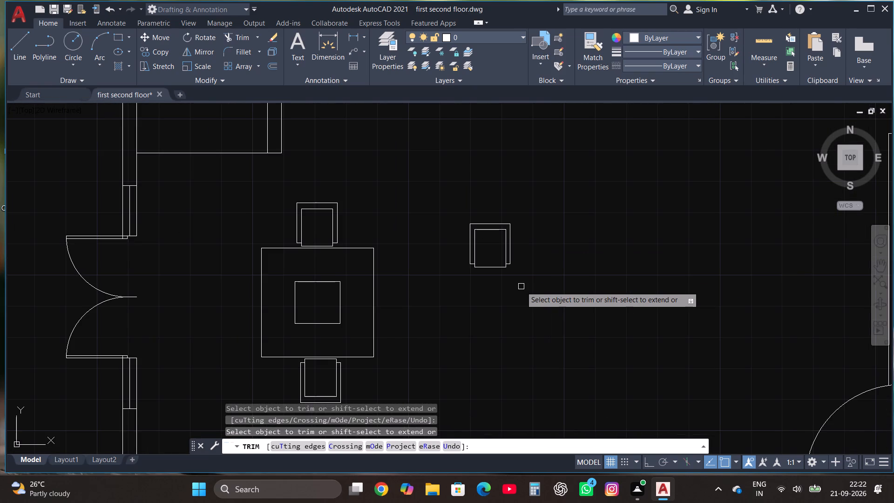
{"action": "key", "text": "Escape"}
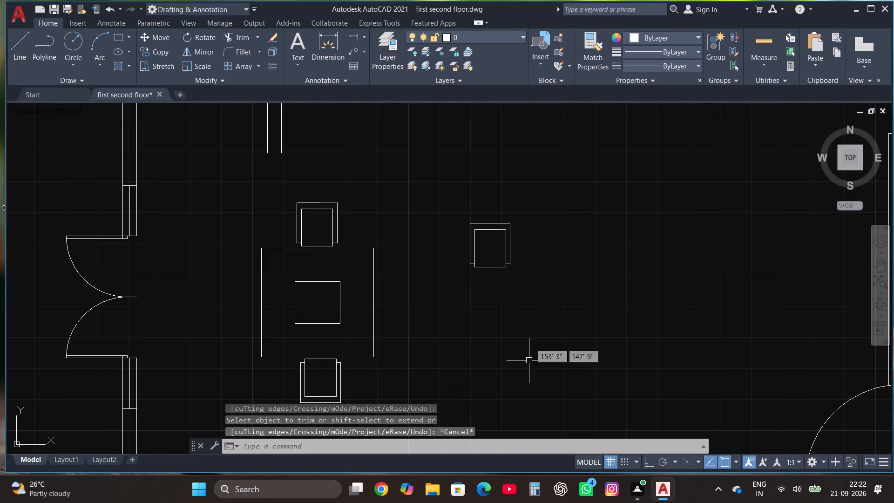
Rotate the copied chair east of the table by 270° about the south end of its seat, so its back faces east.
{"action": "left_click", "coordinate": [457, 265]}
{"action": "left_click", "coordinate": [558, 211]}
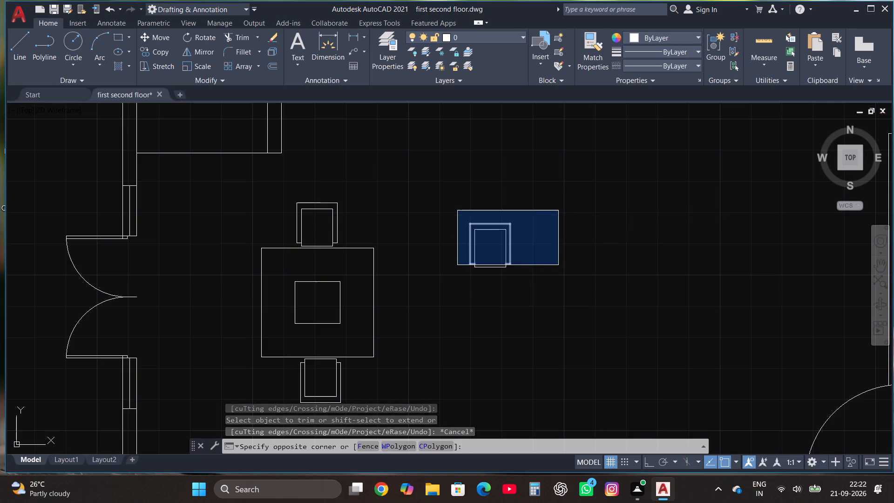
{"action": "left_click_drag", "start_coordinate": [404, 339], "coordinate": [407, 333]}
{"action": "left_click", "coordinate": [604, 177]}
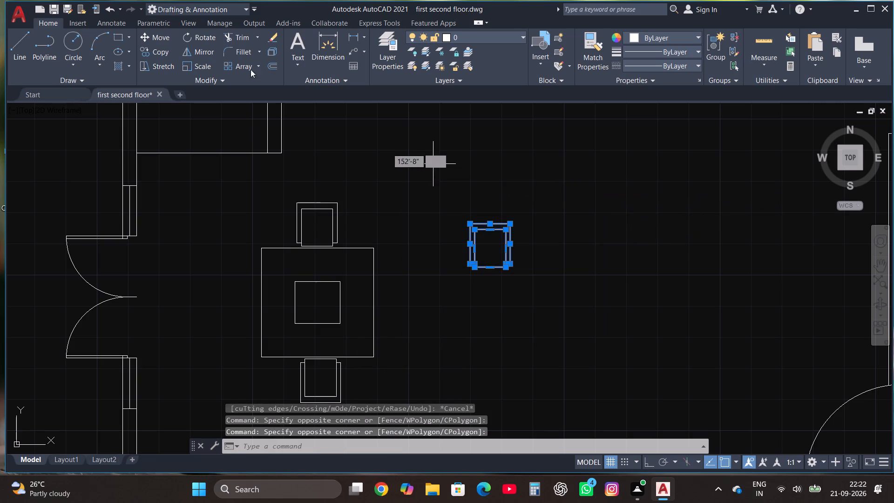
{"action": "left_click", "coordinate": [209, 36]}
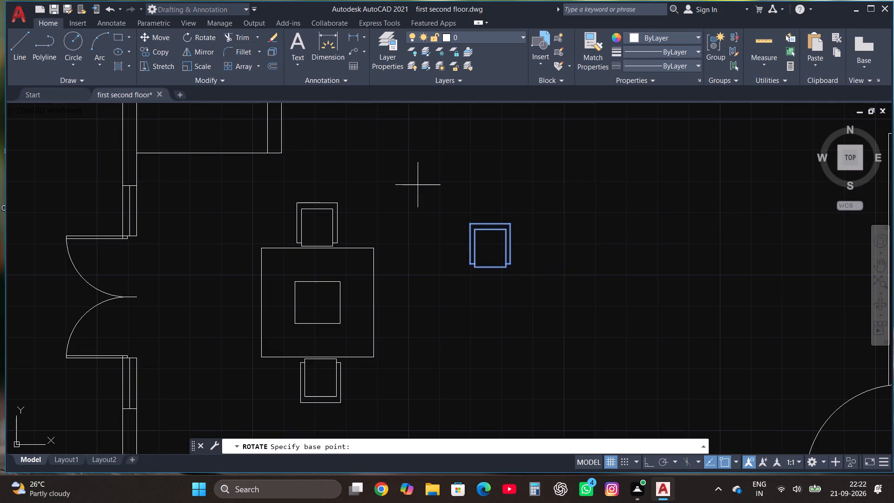
{"action": "left_click", "coordinate": [502, 271]}
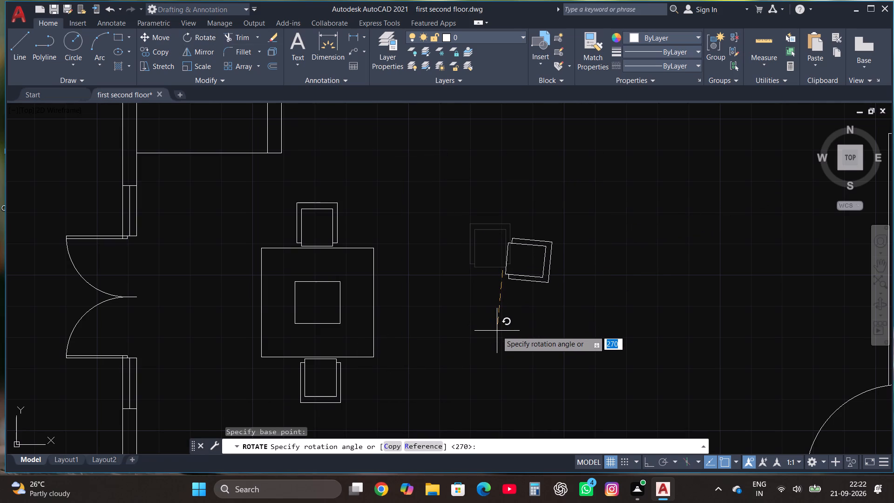
{"action": "key", "text": "F8"}
{"action": "left_click", "coordinate": [497, 331]}
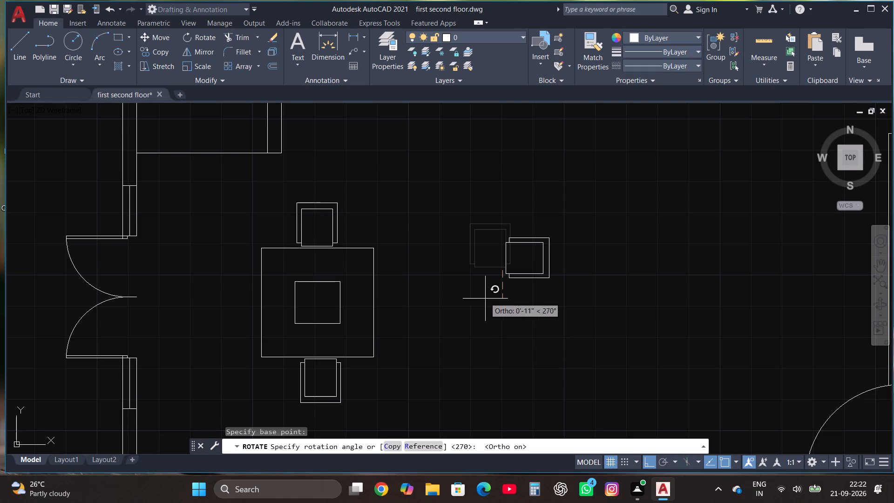
{"action": "left_click", "coordinate": [483, 335]}
Mirror the rotated chair about a vertical line just west of its seat, keeping the original.
{"action": "left_click", "coordinate": [483, 306]}
{"action": "left_click", "coordinate": [613, 176]}
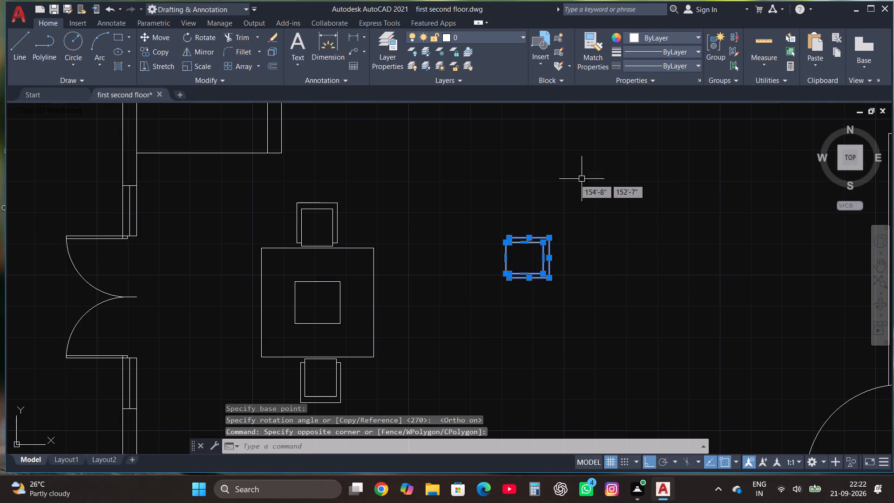
{"action": "left_click", "coordinate": [207, 47]}
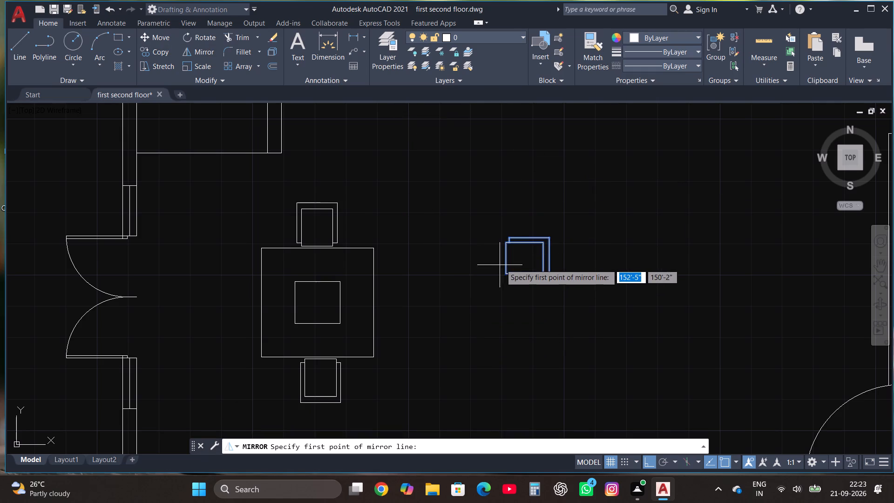
{"action": "left_click", "coordinate": [500, 256]}
{"action": "left_click", "coordinate": [520, 196]}
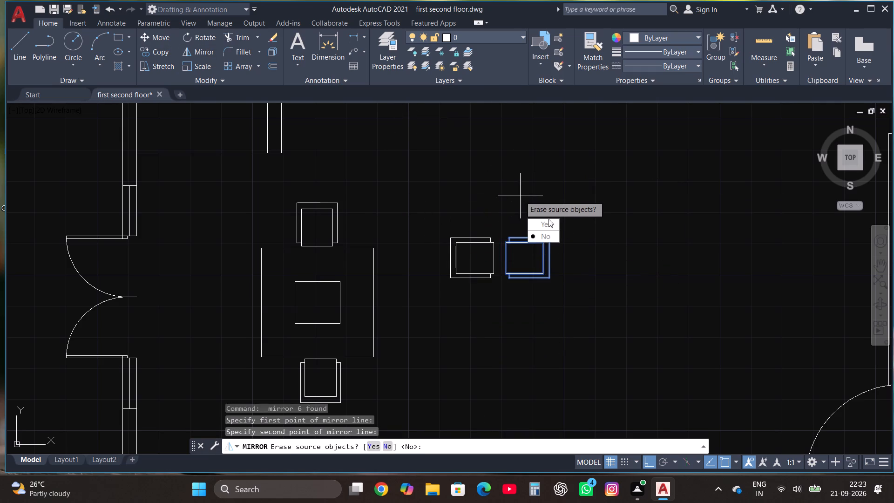
{"action": "left_click_drag", "start_coordinate": [542, 237], "coordinate": [520, 196]}
Move the mirrored chair to the middle of the table's west edge, with its seat facing the table.
{"action": "left_click", "coordinate": [447, 296]}
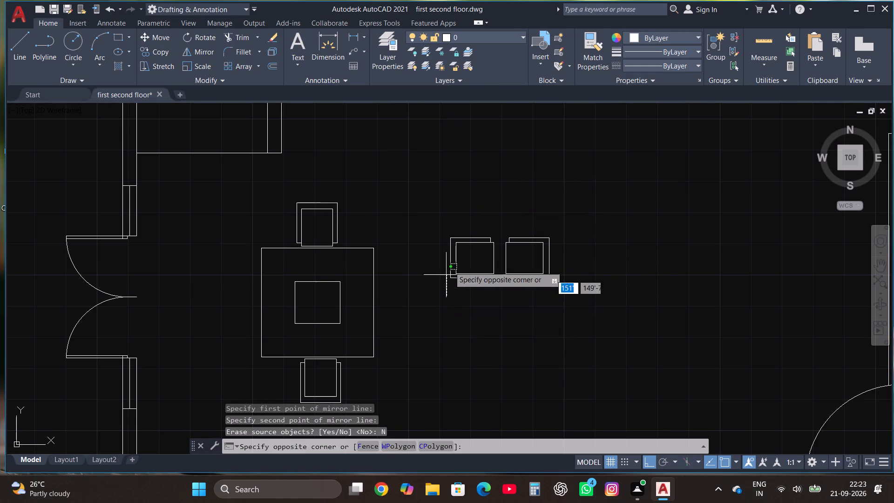
{"action": "left_click", "coordinate": [500, 213]}
{"action": "left_click", "coordinate": [162, 35]}
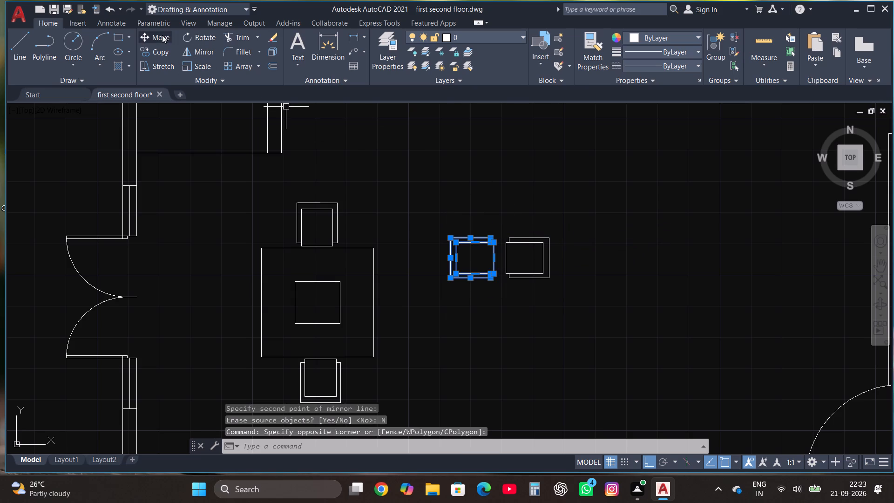
{"action": "left_click", "coordinate": [494, 244]}
{"action": "key", "text": "F8"}
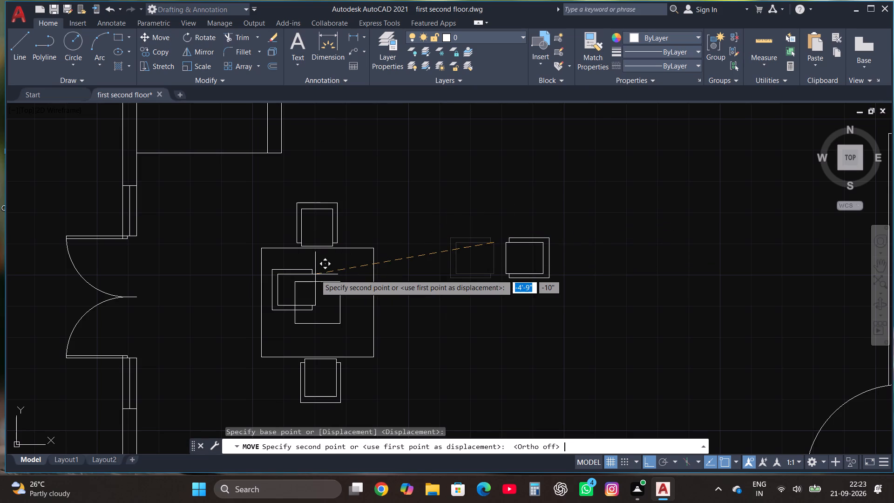
{"action": "left_click", "coordinate": [259, 291]}
Move the remaining loose chair to the middle of the table's east edge, with its seat touching the table.
{"action": "left_click", "coordinate": [453, 291]}
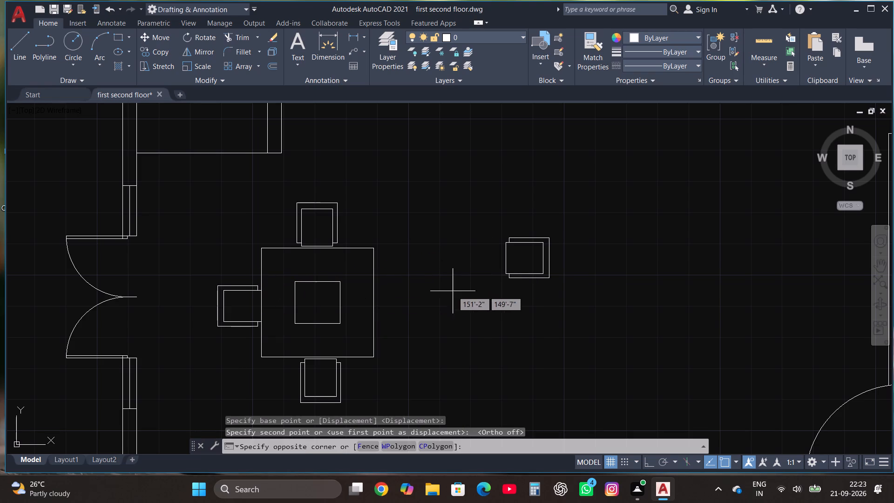
{"action": "left_click", "coordinate": [684, 176]}
{"action": "left_click", "coordinate": [151, 39]}
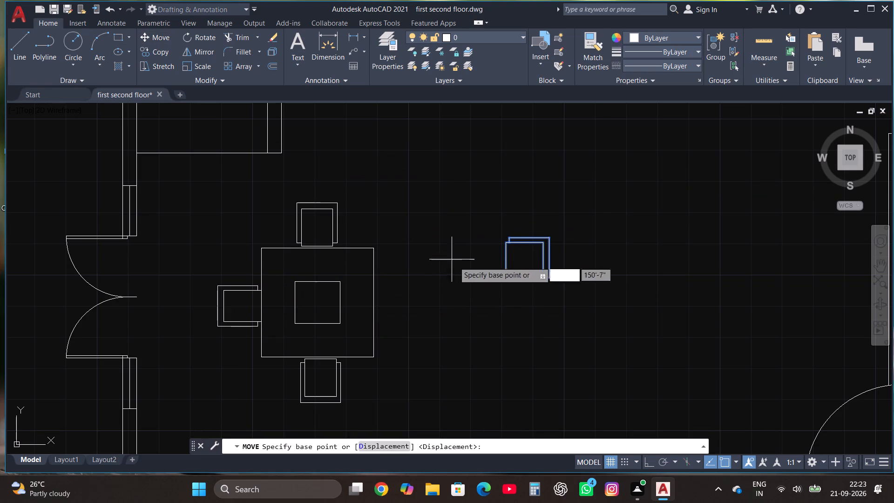
{"action": "left_click", "coordinate": [505, 242]}
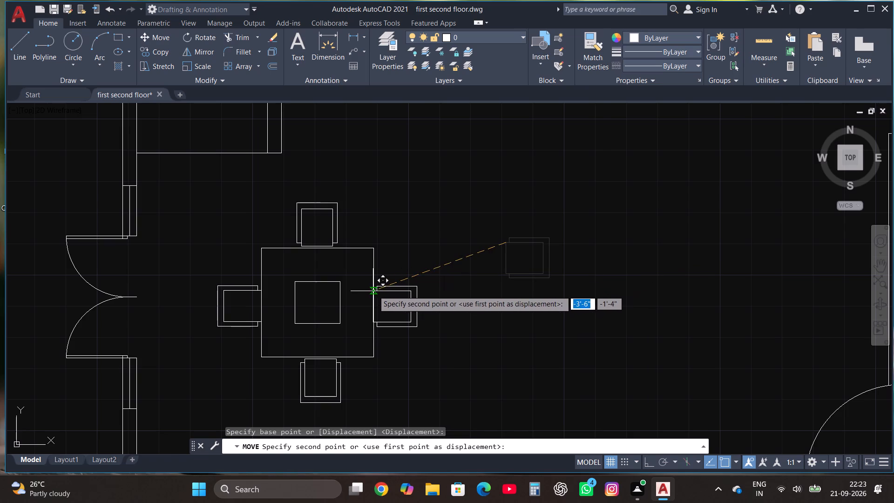
{"action": "left_click", "coordinate": [373, 291]}
Draw a vertical line from the stair block's outer northwest corner north to just past the bedroom wall's south face.
{"action": "scroll", "coordinate": [542, 273], "scroll_direction": "down", "scroll_amount": 1}
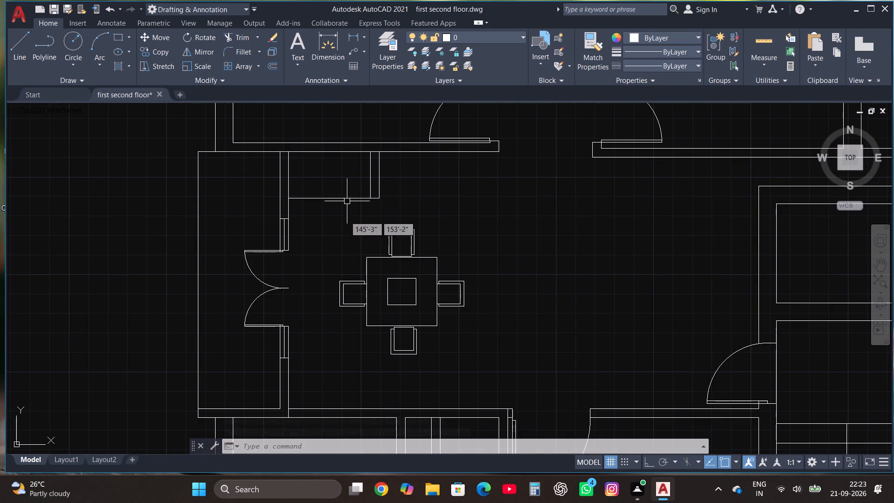
{"action": "scroll", "coordinate": [624, 304], "scroll_direction": "down", "scroll_amount": 3}
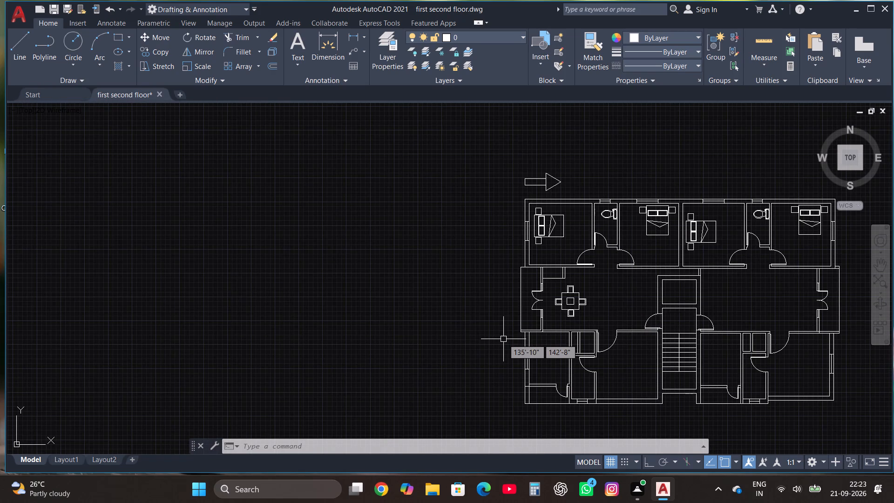
{"action": "scroll", "coordinate": [503, 339], "scroll_direction": "down", "scroll_amount": 1}
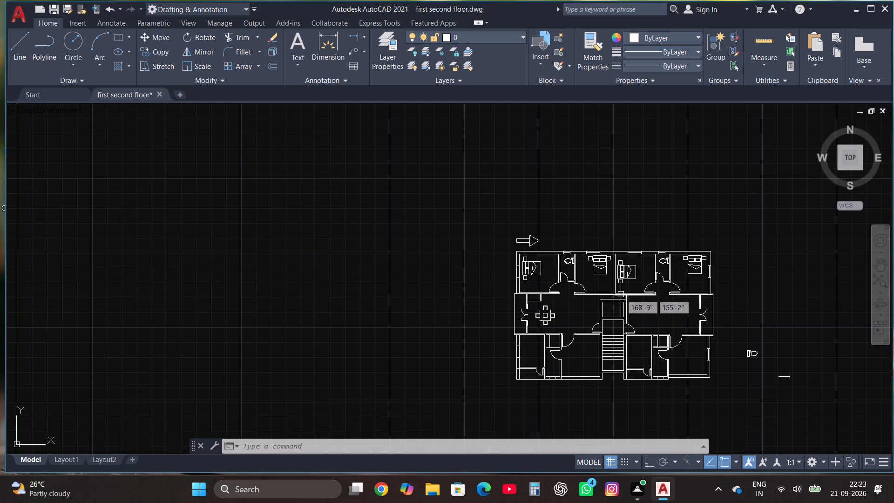
{"action": "scroll", "coordinate": [621, 294], "scroll_direction": "up", "scroll_amount": 1}
{"action": "scroll", "coordinate": [583, 303], "scroll_direction": "up", "scroll_amount": 3}
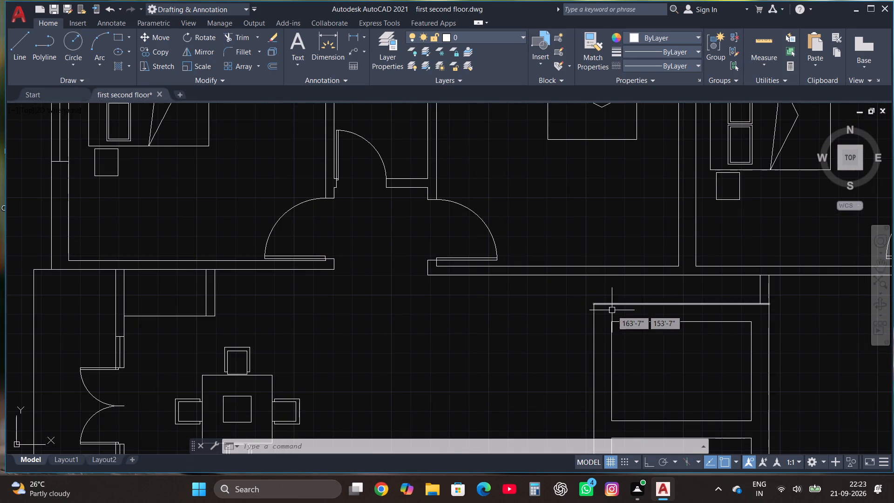
{"action": "scroll", "coordinate": [547, 360], "scroll_direction": "down", "scroll_amount": 1}
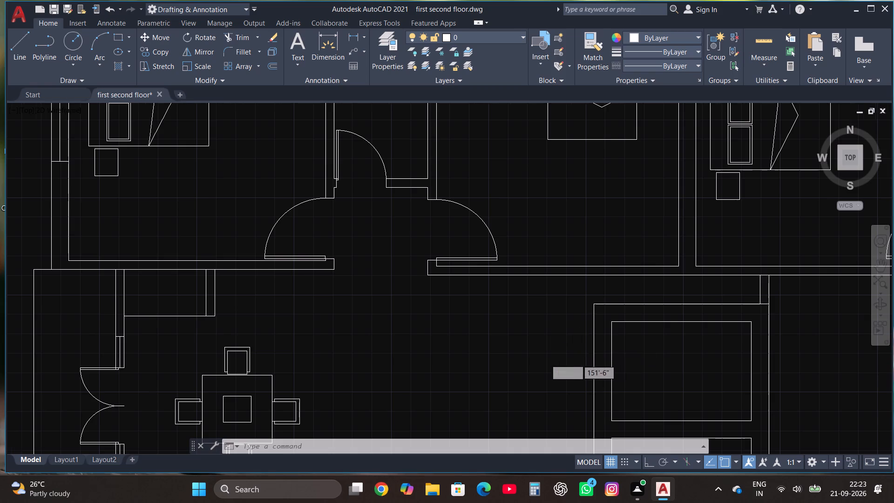
{"action": "scroll", "coordinate": [600, 333], "scroll_direction": "up", "scroll_amount": 2}
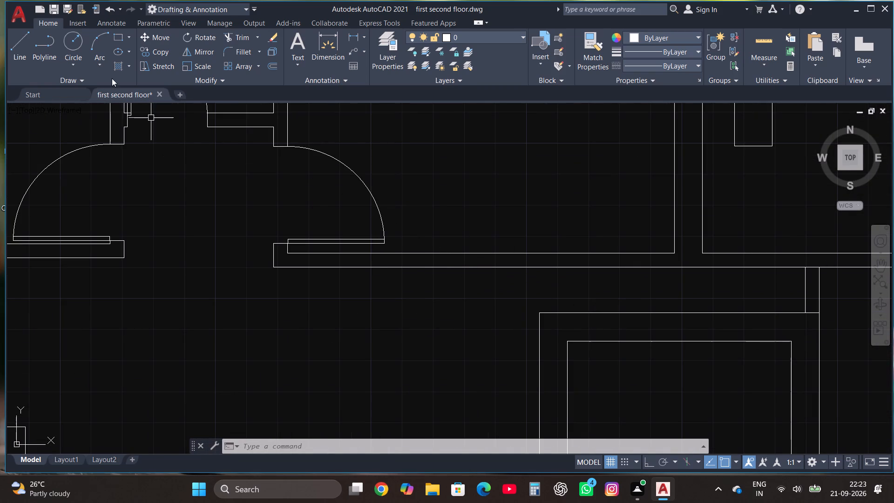
{"action": "left_click", "coordinate": [26, 43]}
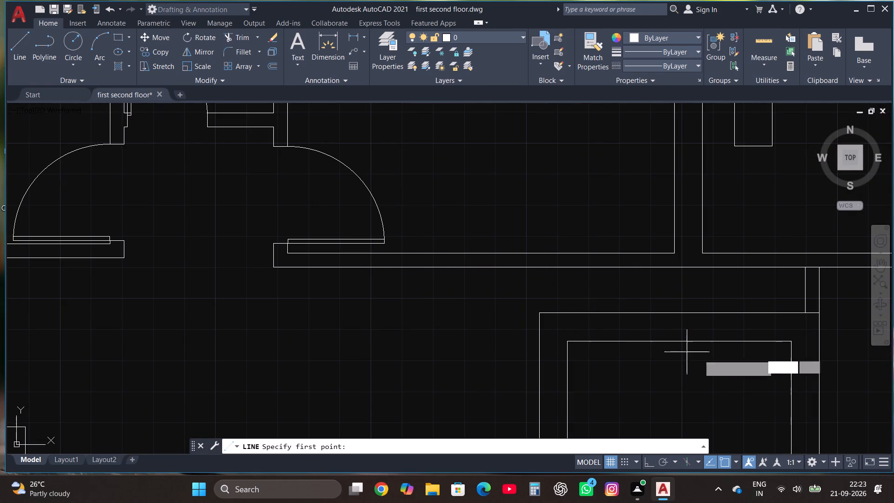
{"action": "left_click", "coordinate": [537, 313]}
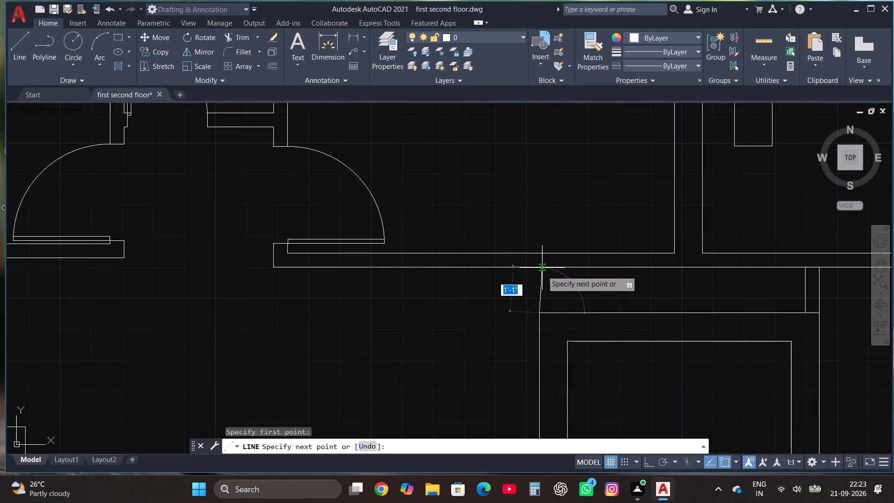
{"action": "scroll", "coordinate": [542, 268], "scroll_direction": "up", "scroll_amount": 1}
{"action": "key", "text": "F8"}
{"action": "left_click", "coordinate": [533, 255]}
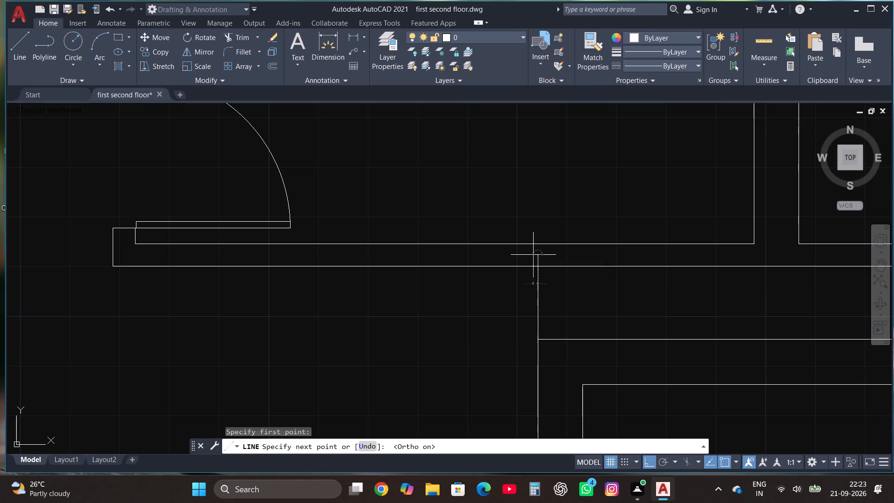
{"action": "key", "text": "Escape"}
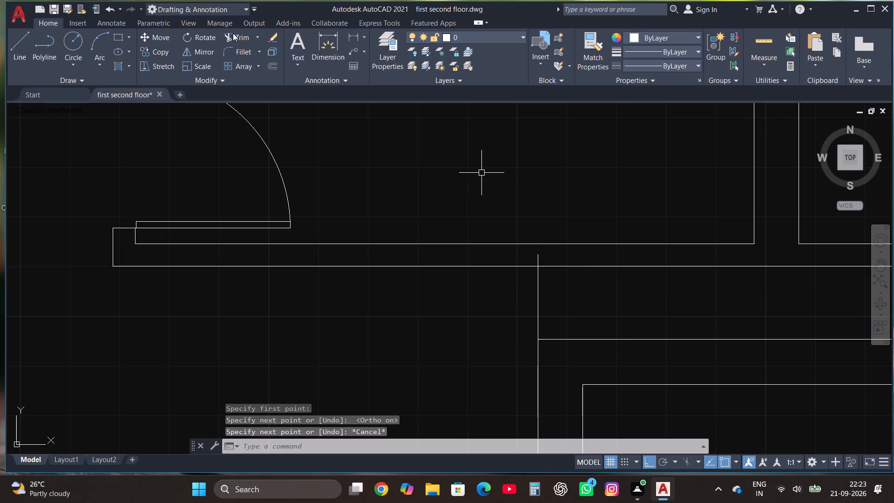
Trim the part of the new vertical line that extends into the bedroom wall.
{"action": "left_click", "coordinate": [233, 33]}
{"action": "left_click", "coordinate": [535, 258]}
{"action": "key", "text": "Escape"}
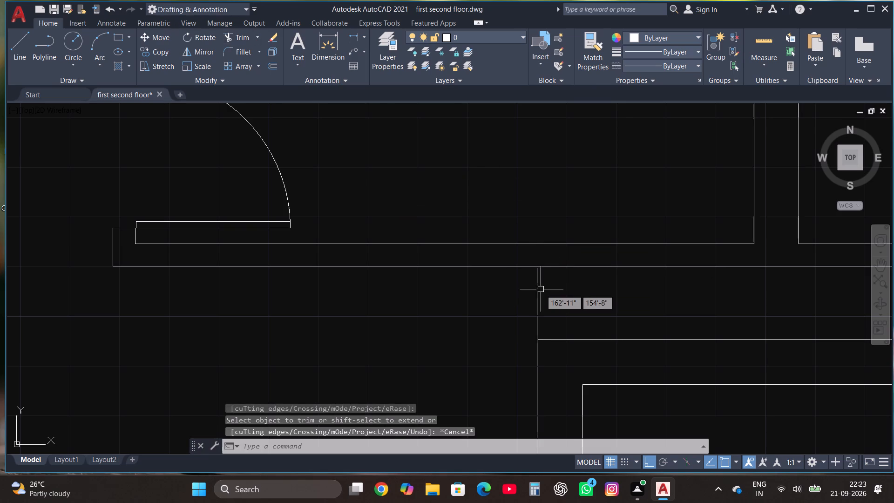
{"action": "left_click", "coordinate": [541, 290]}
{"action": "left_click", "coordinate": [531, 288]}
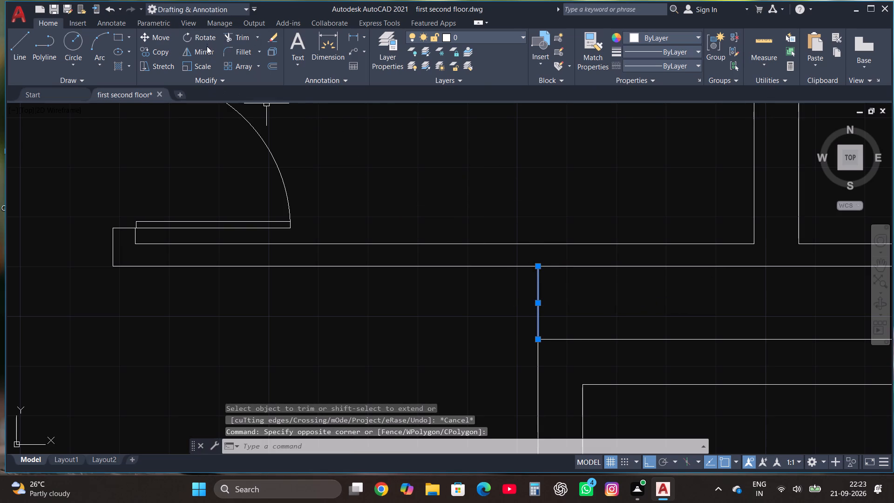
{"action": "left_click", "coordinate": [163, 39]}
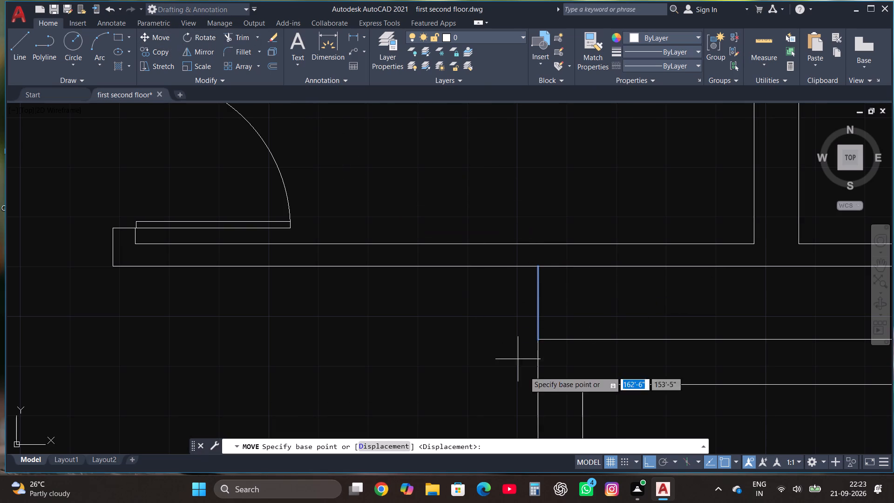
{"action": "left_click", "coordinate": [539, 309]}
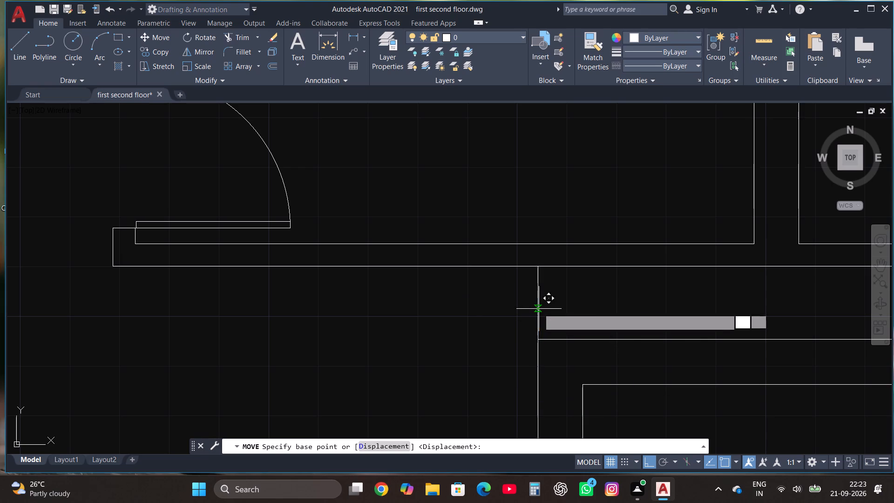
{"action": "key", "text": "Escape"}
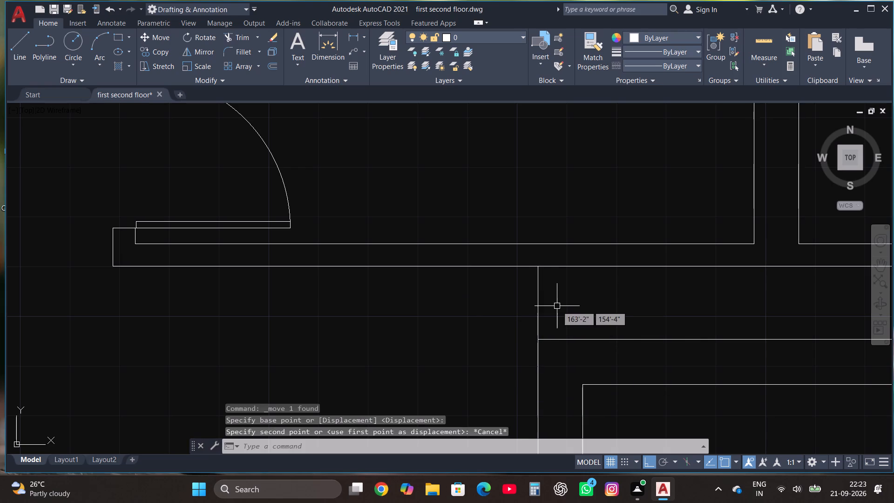
Copy the short vertical line north of the stair block's northwest corner 4.5" to the east.
{"action": "left_click", "coordinate": [540, 293]}
{"action": "left_click", "coordinate": [162, 51]}
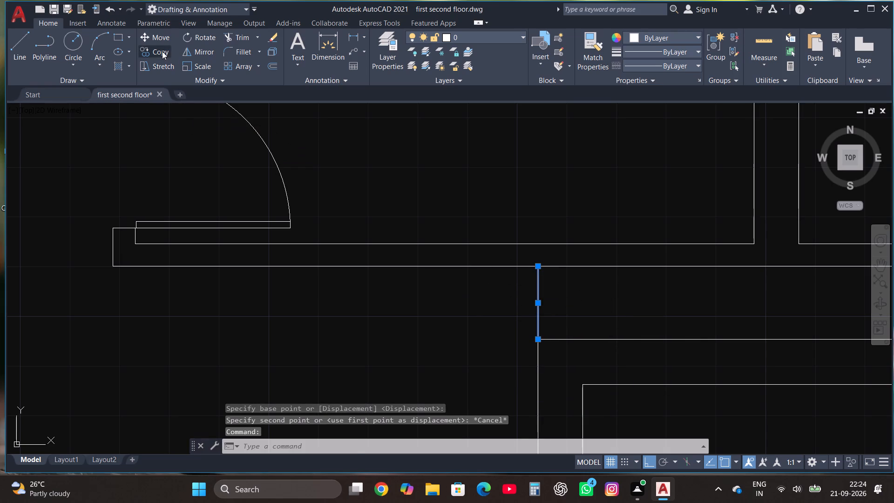
{"action": "left_click", "coordinate": [537, 303]}
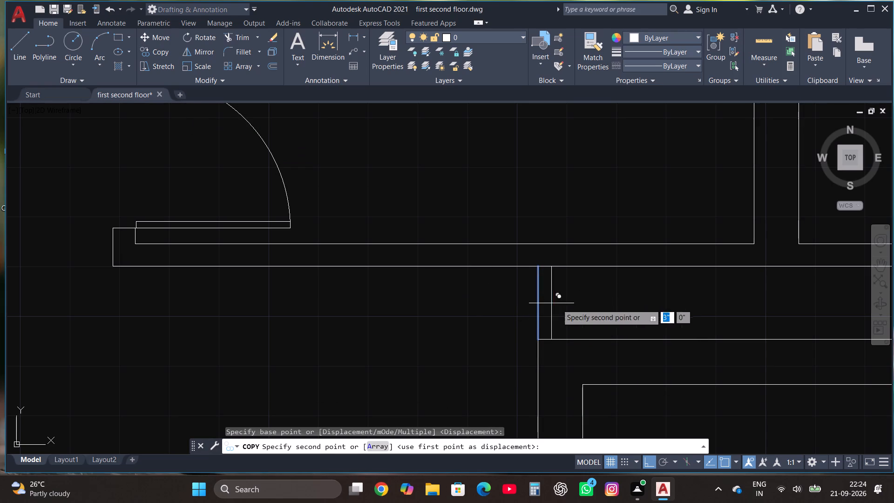
{"action": "type", "text": "4.5\""}
{"action": "key", "text": "Return"}
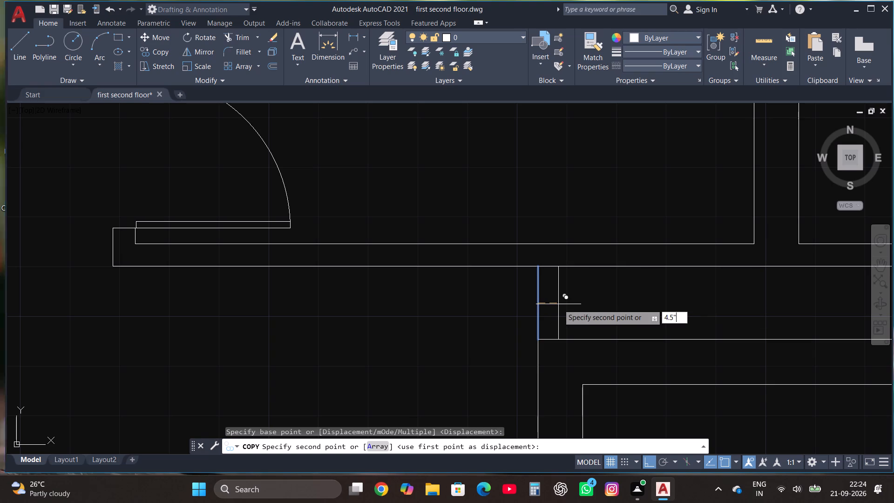
{"action": "key", "text": "Escape"}
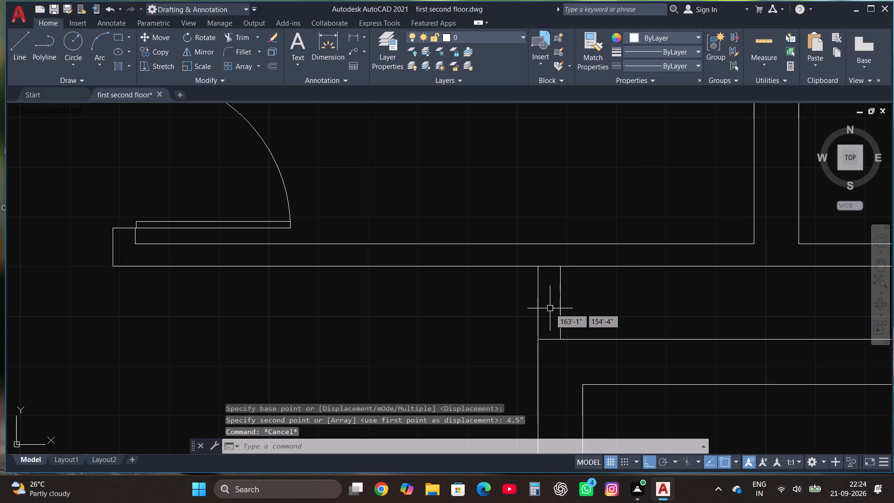
Draw two vertical lines extending both faces of the wall between the central bedrooms south, just past the stair block's north line.
{"action": "scroll", "coordinate": [501, 278], "scroll_direction": "down", "scroll_amount": 2}
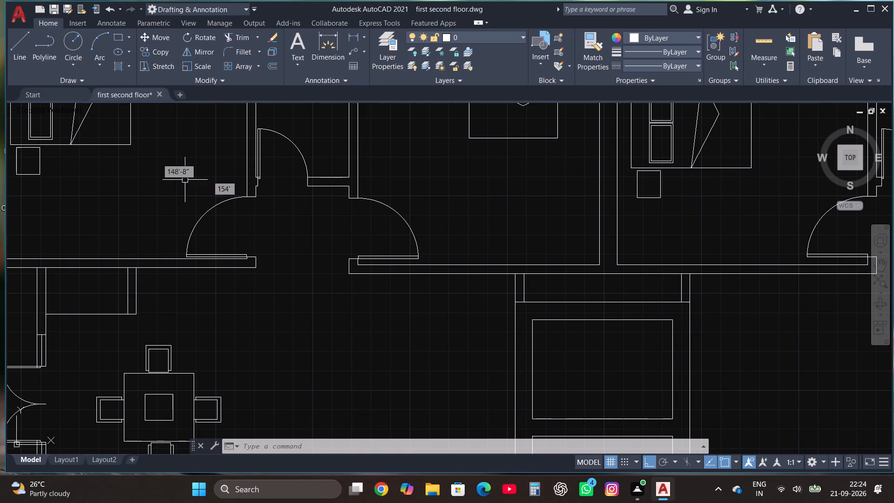
{"action": "left_click", "coordinate": [18, 38]}
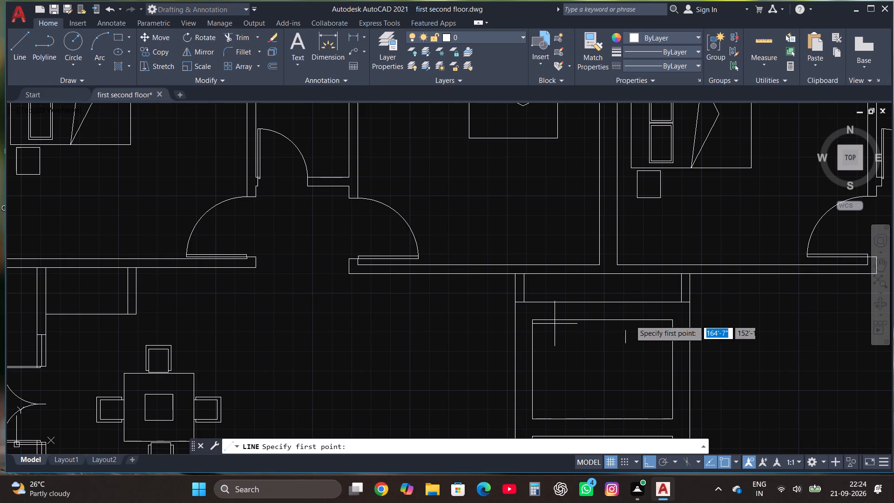
{"action": "left_click", "coordinate": [600, 265]}
{"action": "left_click", "coordinate": [599, 307]}
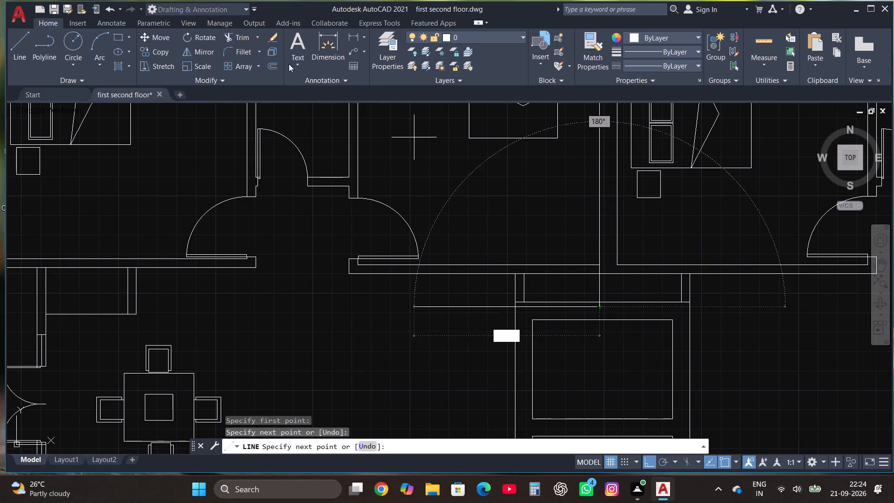
{"action": "left_click", "coordinate": [27, 45]}
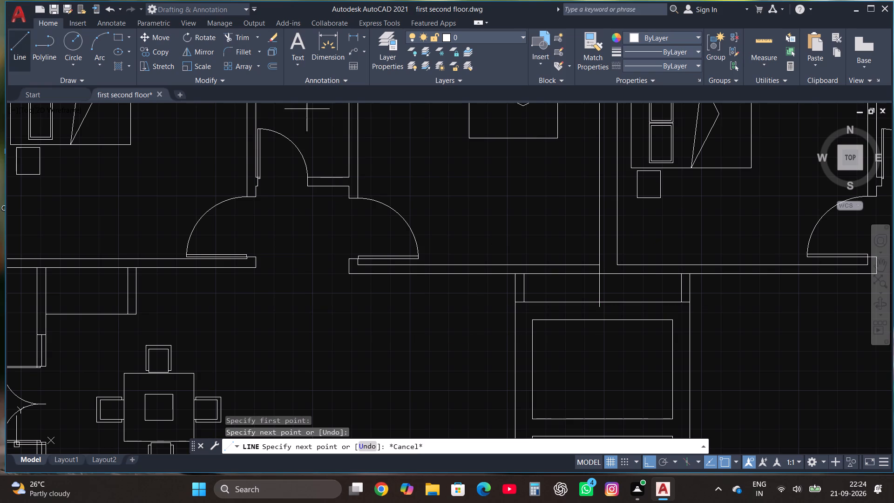
{"action": "left_click", "coordinate": [617, 263]}
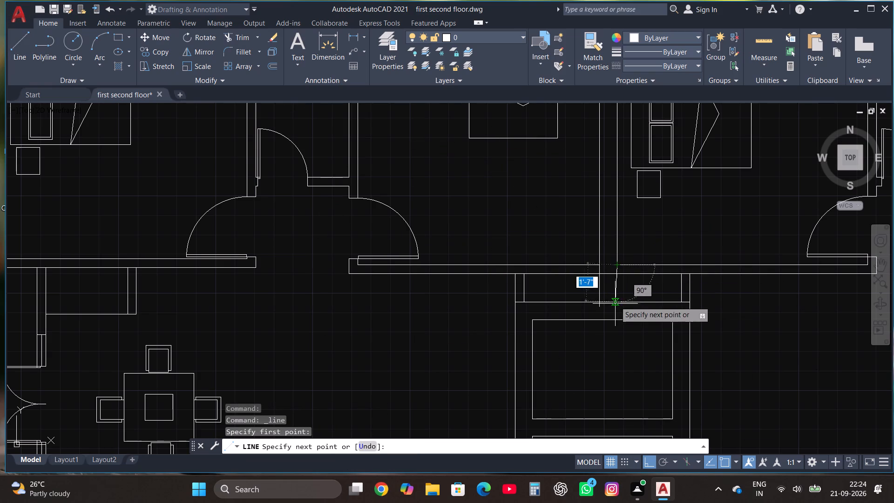
{"action": "left_click", "coordinate": [616, 310]}
{"action": "key", "text": "Escape"}
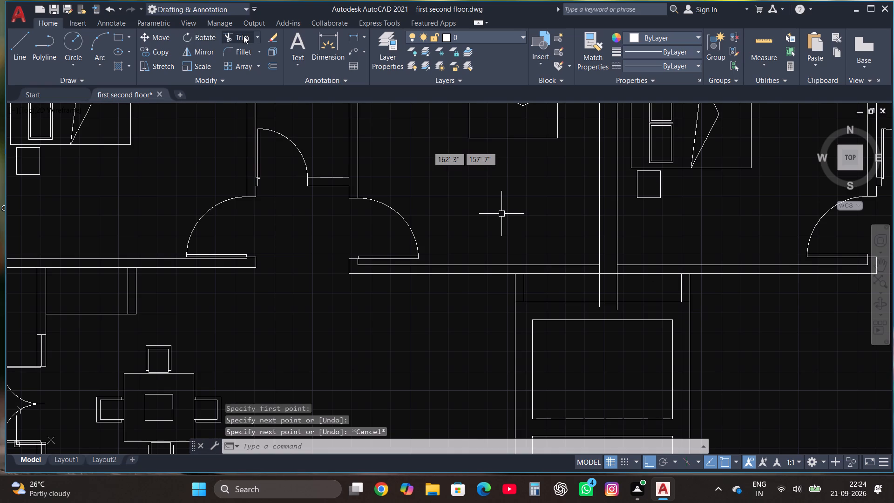
Trim the two extended lines' overshooting south ends and the stair block's north line between them.
{"action": "left_click", "coordinate": [247, 34]}
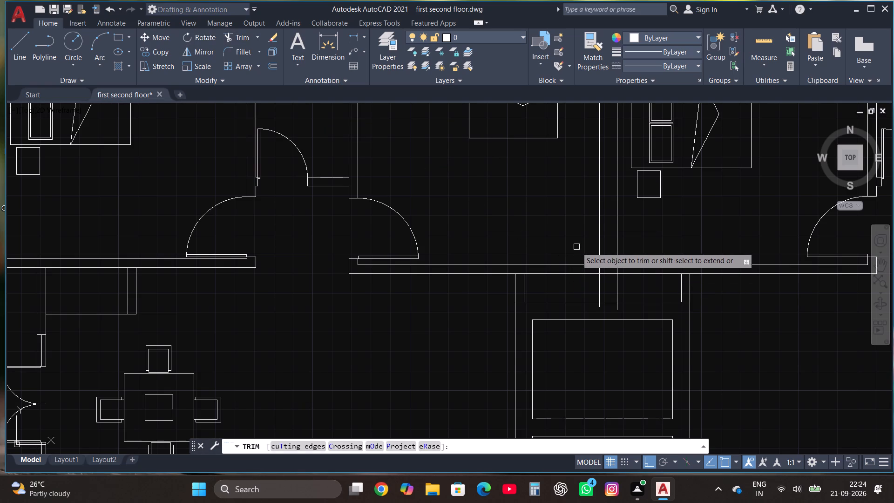
{"action": "left_click", "coordinate": [598, 307]}
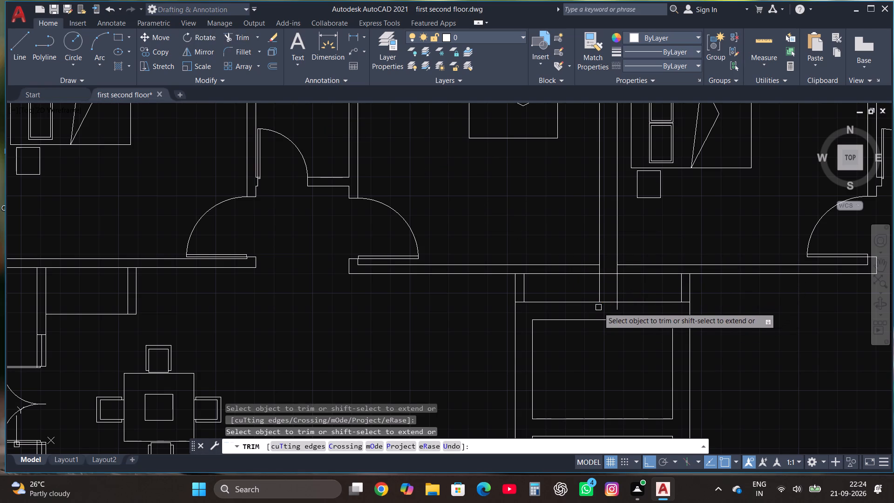
{"action": "left_click", "coordinate": [616, 309]}
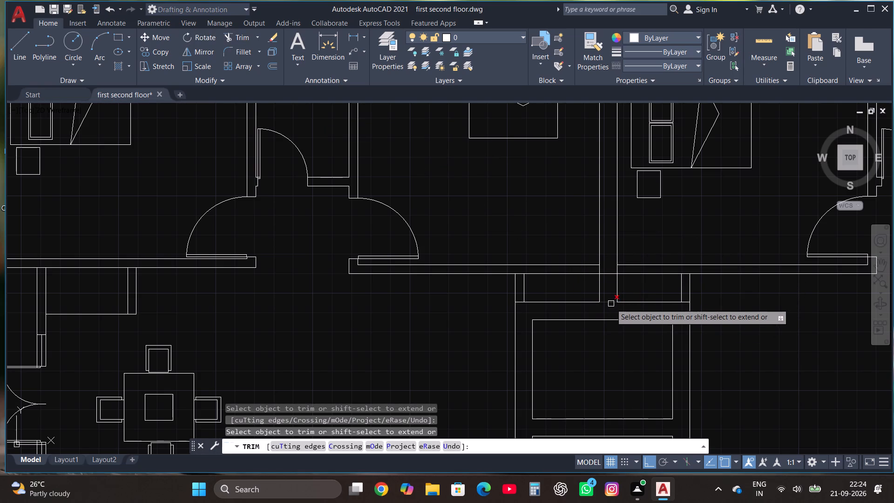
{"action": "left_click", "coordinate": [611, 304]}
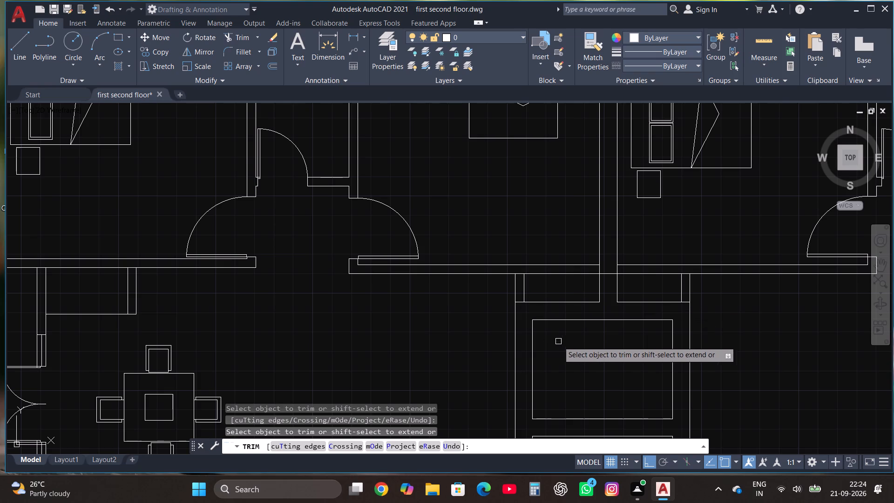
Trim the crossing lines inside the wall junctions: the block's north line at both side walls and the bedroom wall's south face between the extensions.
{"action": "scroll", "coordinate": [557, 341], "scroll_direction": "up", "scroll_amount": 3}
{"action": "left_click", "coordinate": [412, 195]}
{"action": "scroll", "coordinate": [420, 260], "scroll_direction": "down", "scroll_amount": 3}
{"action": "scroll", "coordinate": [587, 247], "scroll_direction": "up", "scroll_amount": 3}
{"action": "left_click", "coordinate": [584, 250]}
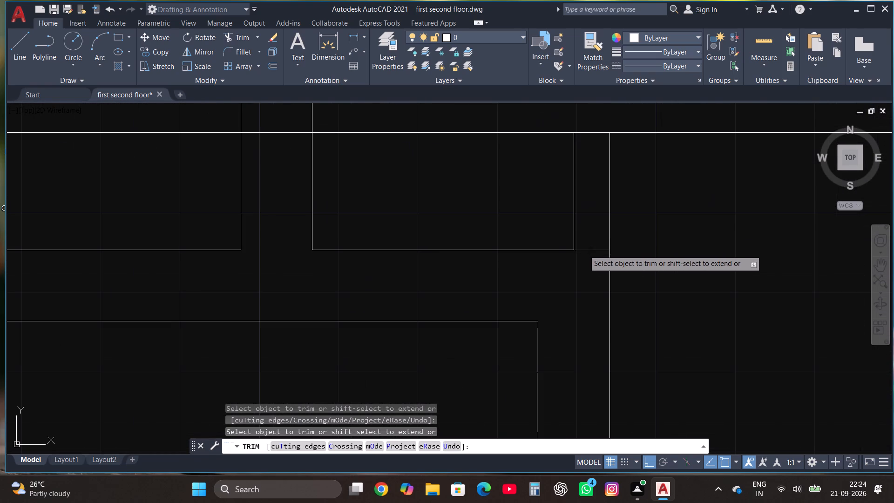
{"action": "scroll", "coordinate": [584, 256], "scroll_direction": "down", "scroll_amount": 2}
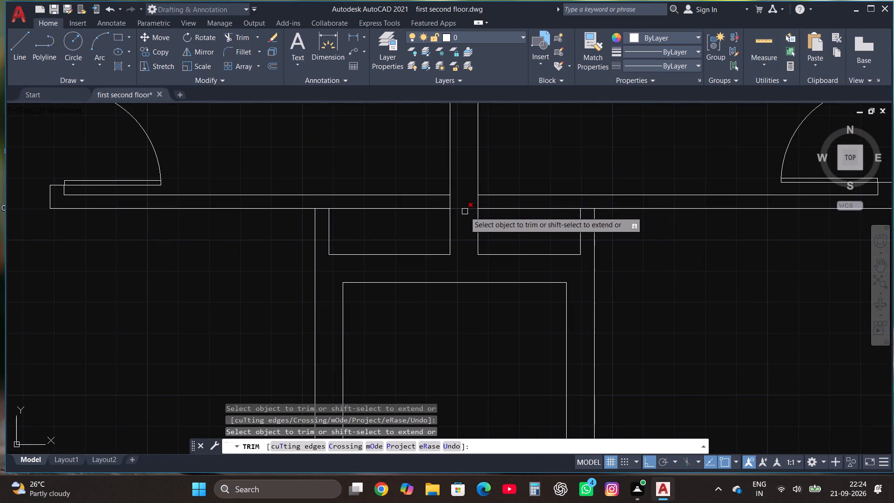
{"action": "left_click", "coordinate": [465, 211]}
{"action": "key", "text": "Escape"}
Draw a sofa seat rectangle about 4'-3" wide in the hall, just south of the bedroom wall and west of the stair block.
{"action": "scroll", "coordinate": [465, 211], "scroll_direction": "down", "scroll_amount": 1}
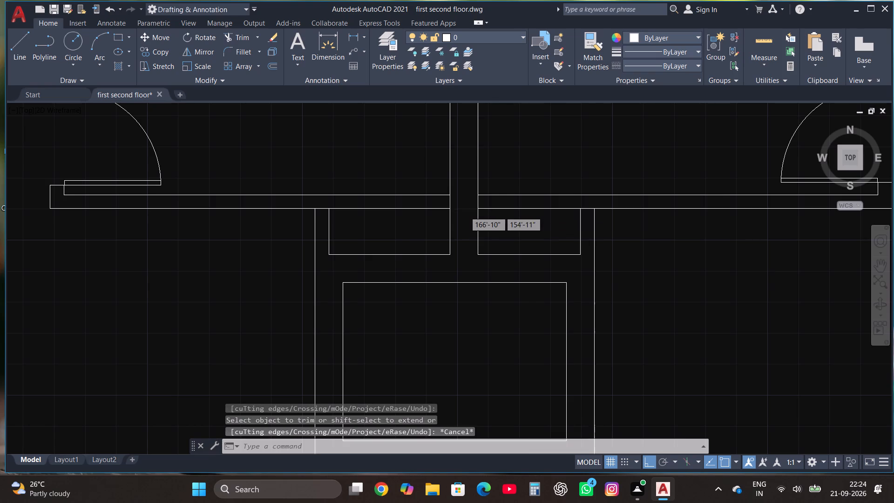
{"action": "scroll", "coordinate": [465, 211], "scroll_direction": "down", "scroll_amount": 1}
{"action": "scroll", "coordinate": [543, 205], "scroll_direction": "down", "scroll_amount": 1}
{"action": "scroll", "coordinate": [418, 216], "scroll_direction": "up", "scroll_amount": 2}
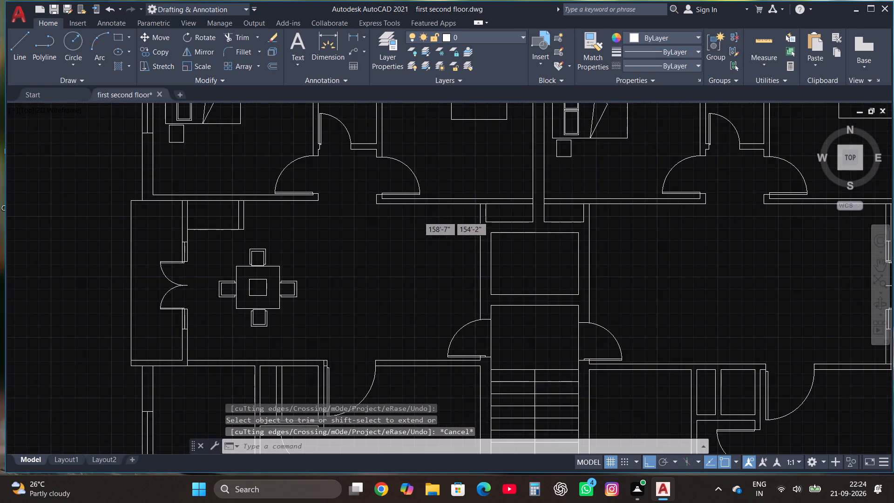
{"action": "left_click", "coordinate": [114, 37]}
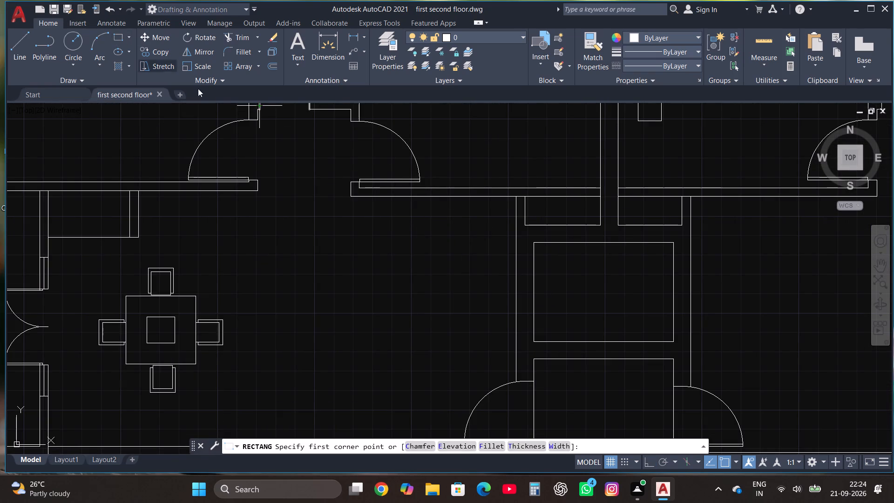
{"action": "left_click", "coordinate": [361, 205]}
{"action": "left_click", "coordinate": [463, 247]}
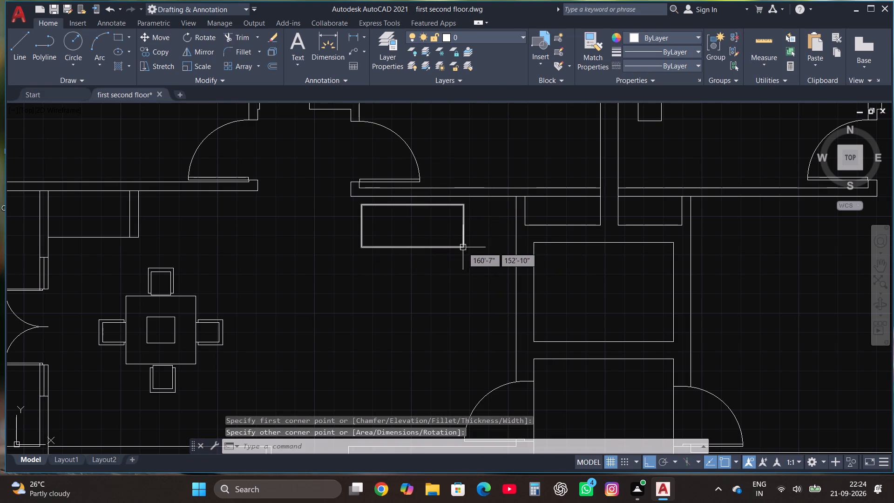
Outline the sofa's west arm about 3" outside the rectangle, continuing along the back to just past the rectangle's east edge.
{"action": "scroll", "coordinate": [427, 244], "scroll_direction": "up", "scroll_amount": 1}
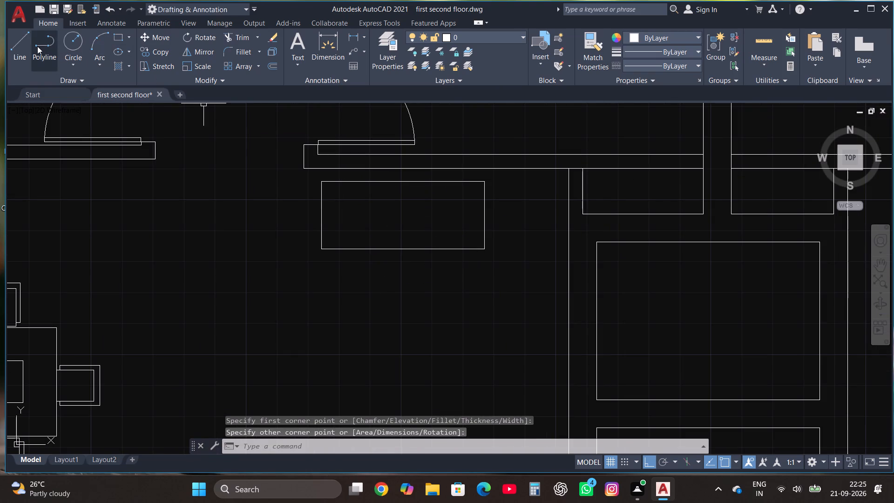
{"action": "left_click", "coordinate": [20, 44]}
{"action": "left_click", "coordinate": [322, 247]}
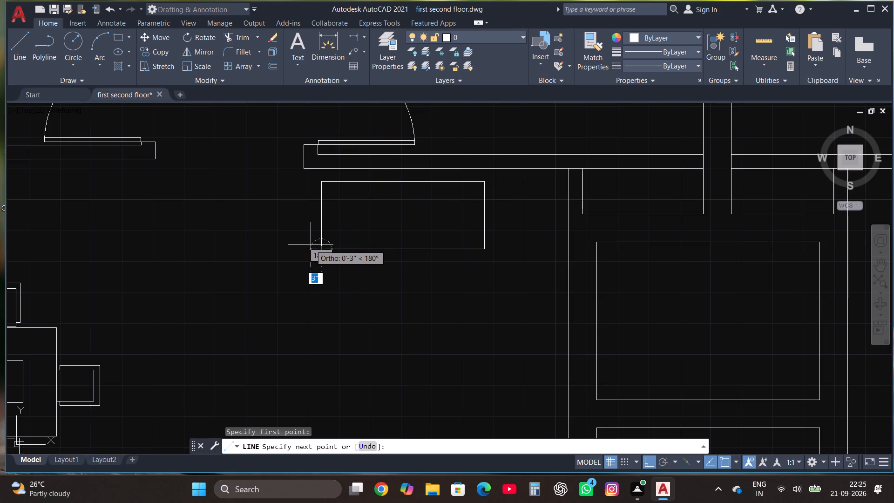
{"action": "left_click", "coordinate": [311, 245]}
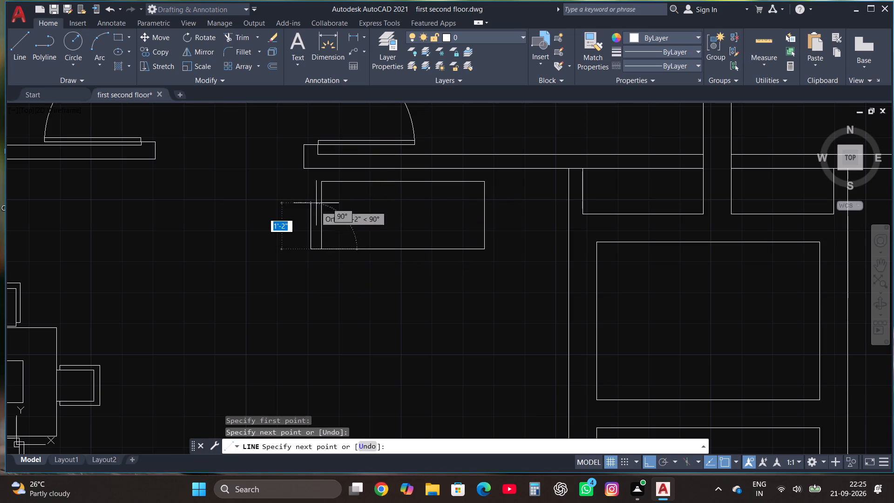
{"action": "left_click", "coordinate": [313, 175]}
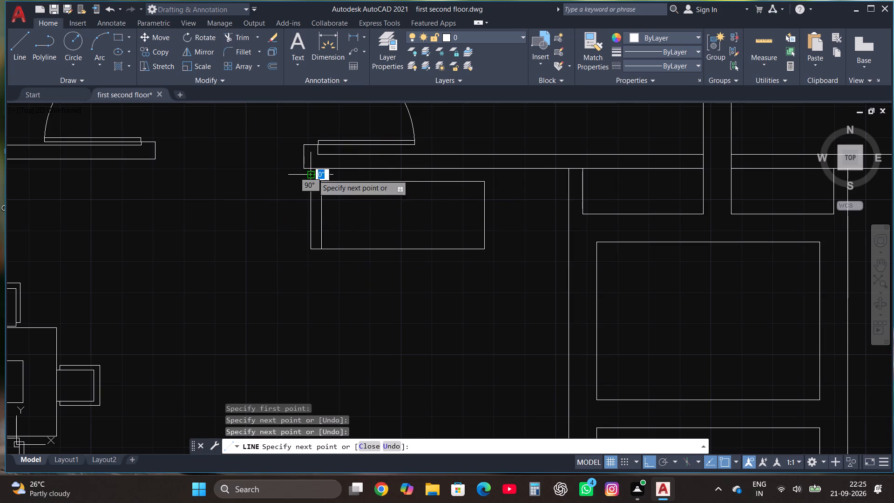
{"action": "left_click", "coordinate": [493, 188]}
{"action": "key", "text": "Escape"}
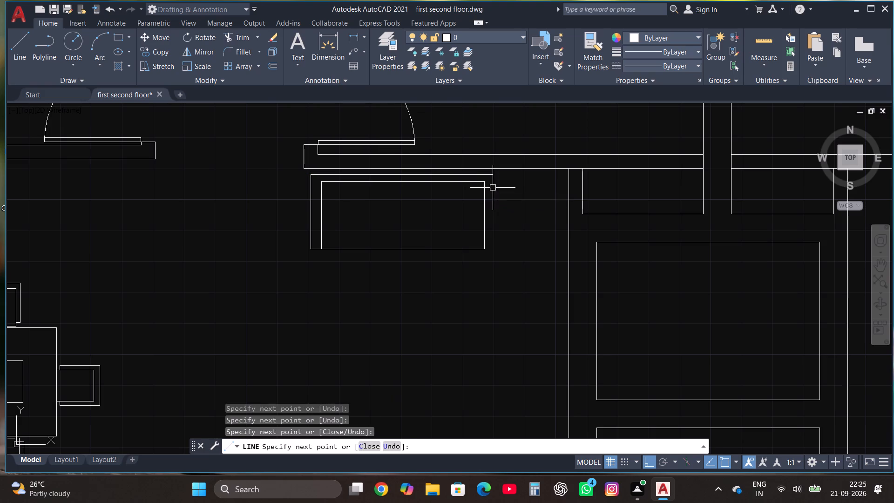
Outline the sofa's east arm from the rectangle's southeast corner, going 3" east and north to just short of the back line.
{"action": "left_click", "coordinate": [23, 53]}
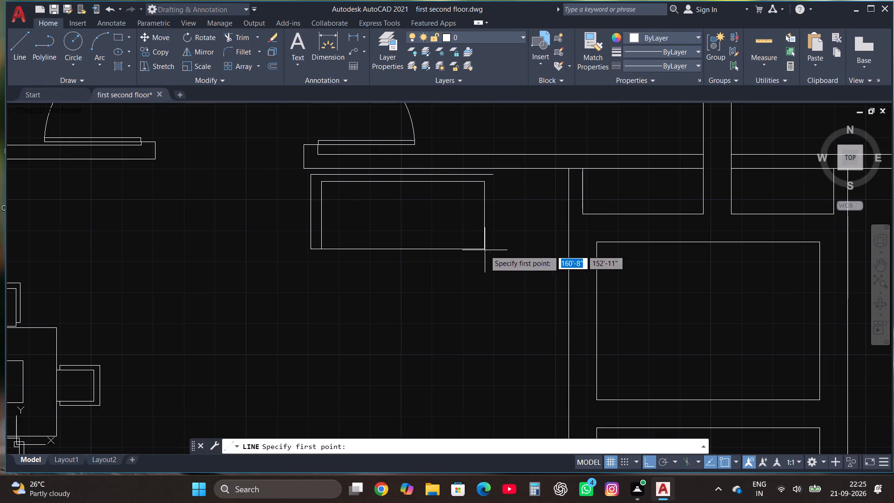
{"action": "left_click", "coordinate": [483, 251]}
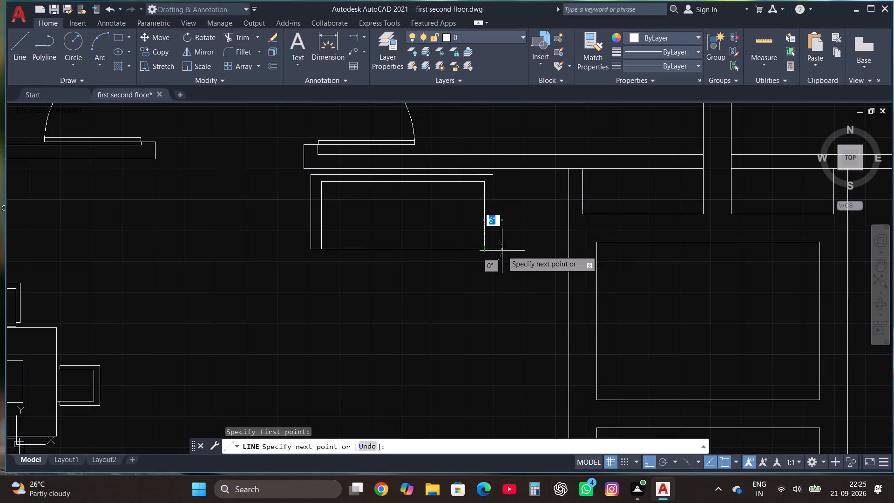
{"action": "type", "text": "3\""}
{"action": "key", "text": "Return"}
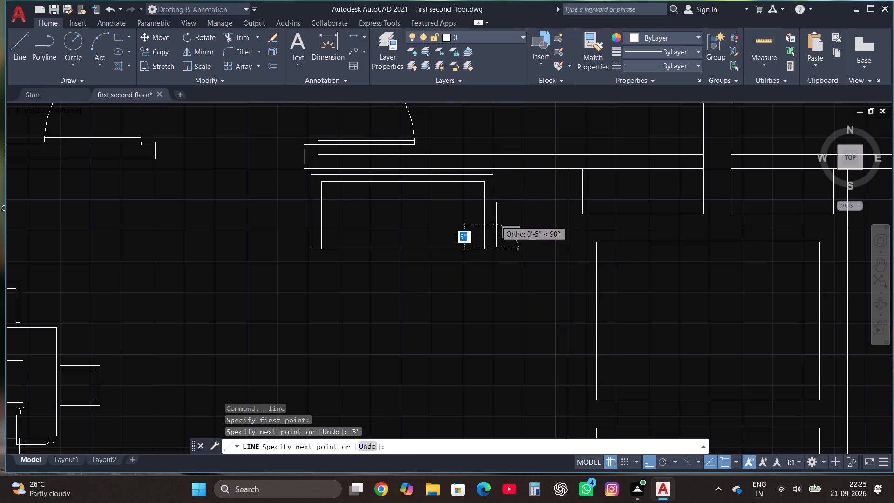
{"action": "left_click", "coordinate": [494, 189]}
{"action": "key", "text": "Escape"}
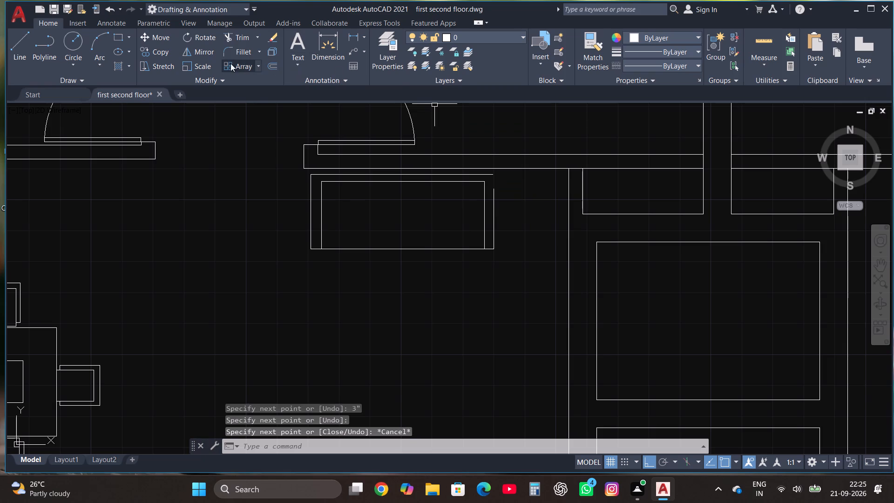
Fillet the sofa's back line and east arm line into a closed northeast corner.
{"action": "left_click", "coordinate": [229, 55]}
{"action": "left_click", "coordinate": [484, 173]}
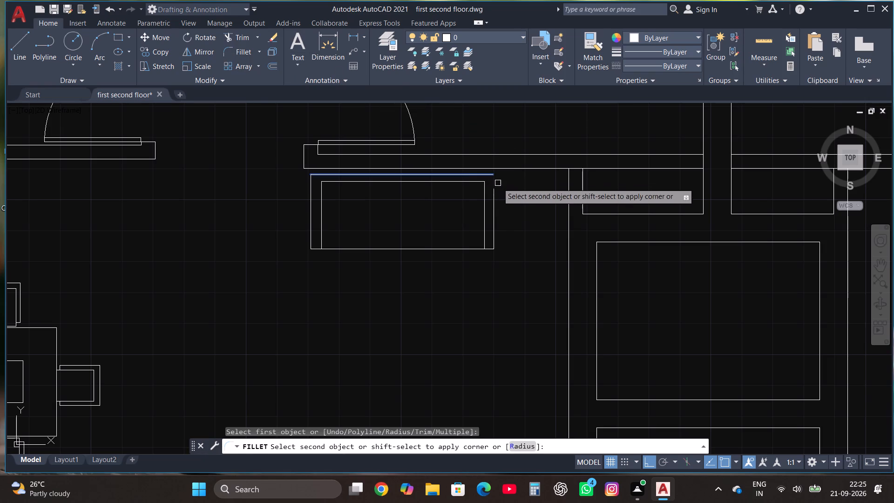
{"action": "left_click", "coordinate": [491, 198]}
{"action": "key", "text": "Escape"}
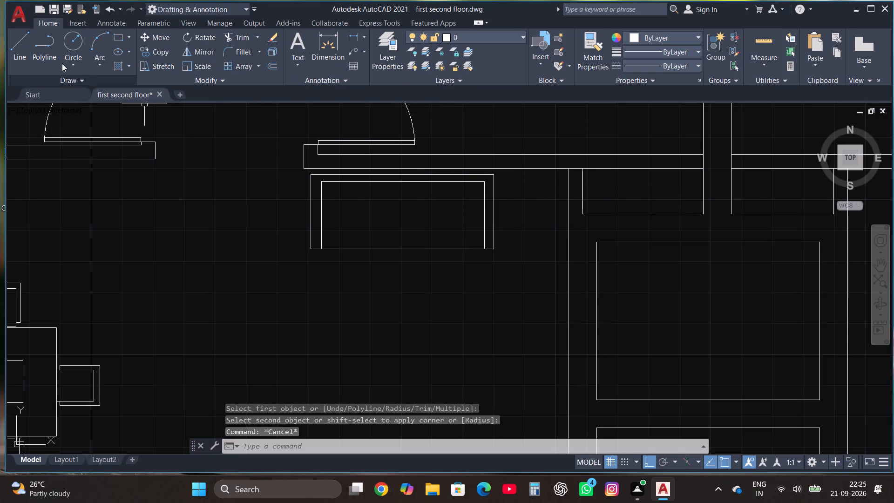
Divide the three-seater sofa's seat into three cushions with two north-south lines, trimmed flush with its front edge.
{"action": "left_click", "coordinate": [18, 47]}
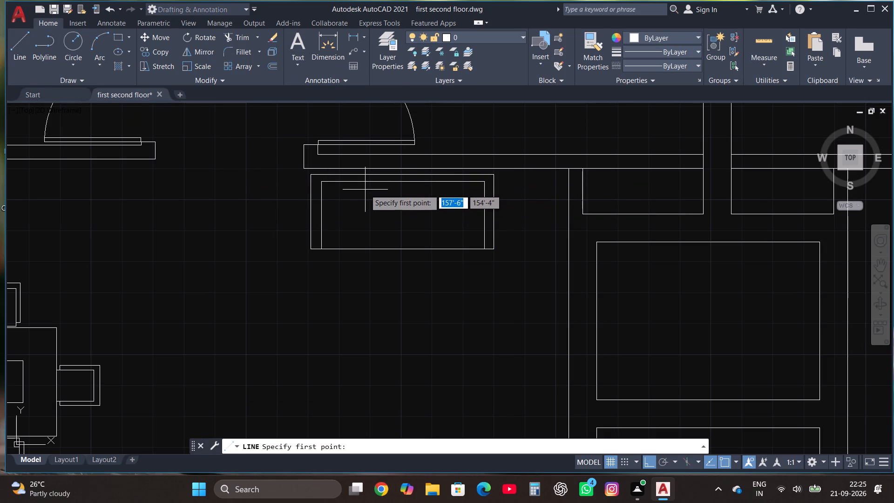
{"action": "left_click", "coordinate": [373, 182]}
{"action": "left_click", "coordinate": [371, 267]}
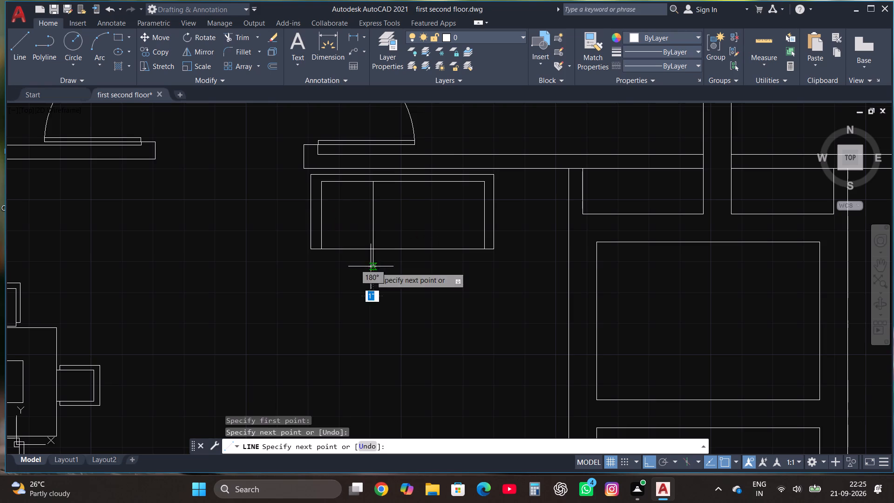
{"action": "key", "text": "Escape"}
{"action": "left_click", "coordinate": [26, 37]}
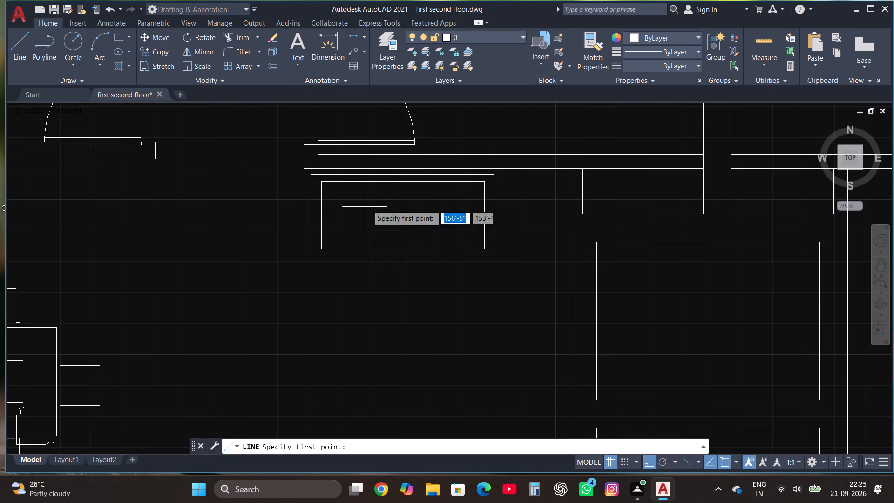
{"action": "left_click", "coordinate": [426, 183]}
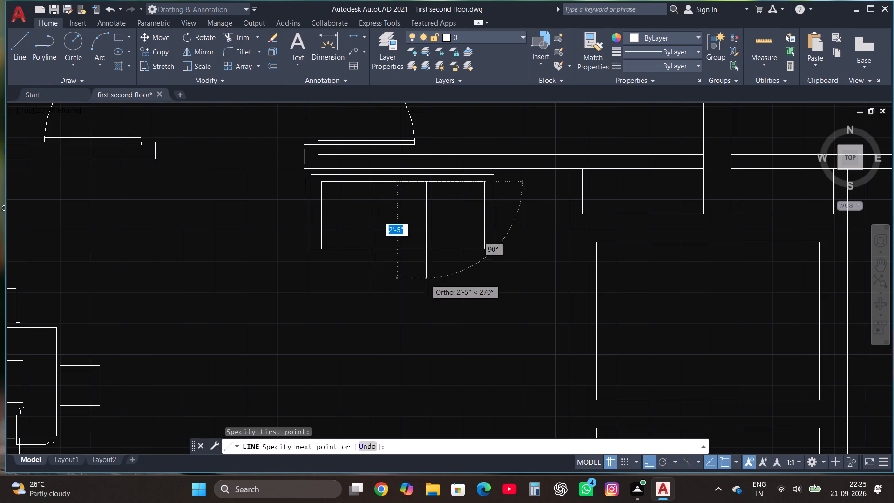
{"action": "left_click", "coordinate": [426, 266]}
{"action": "key", "text": "Escape"}
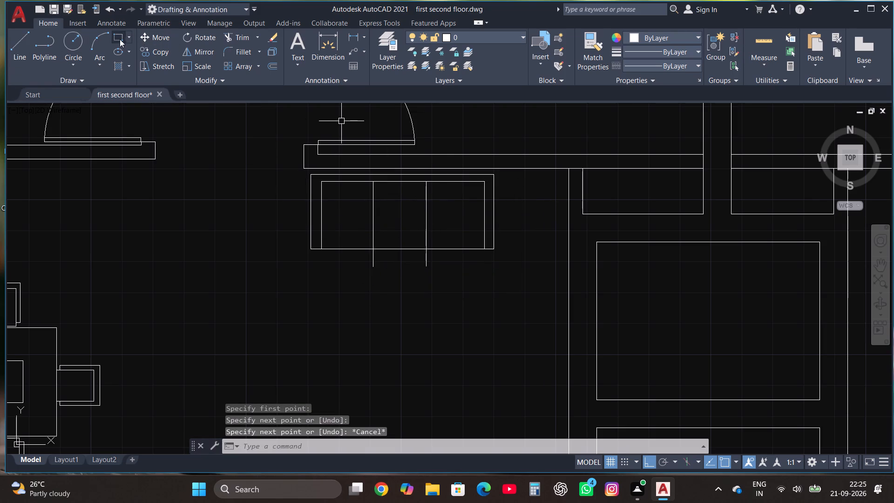
{"action": "left_click", "coordinate": [239, 38]}
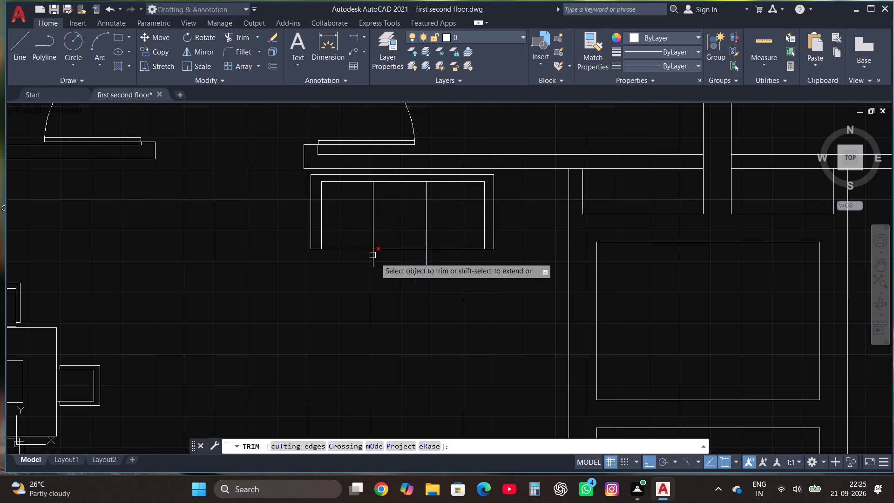
{"action": "left_click", "coordinate": [373, 258]}
{"action": "left_click", "coordinate": [427, 264]}
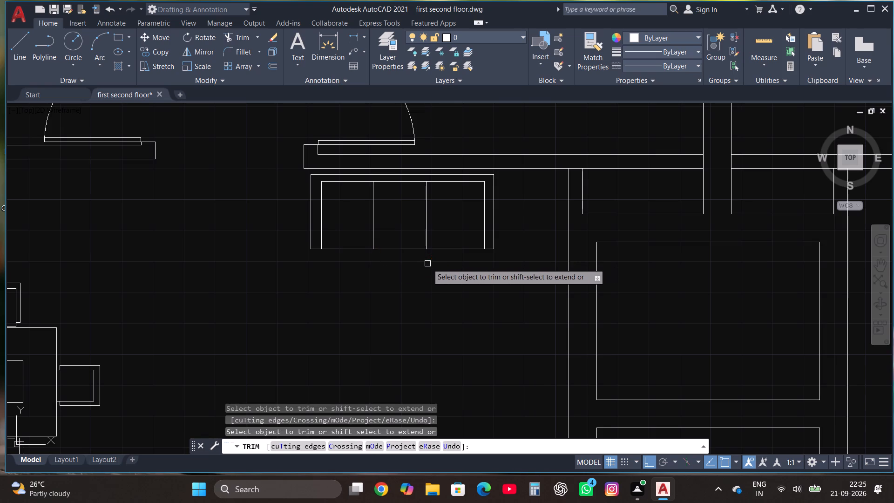
{"action": "key", "text": "Escape"}
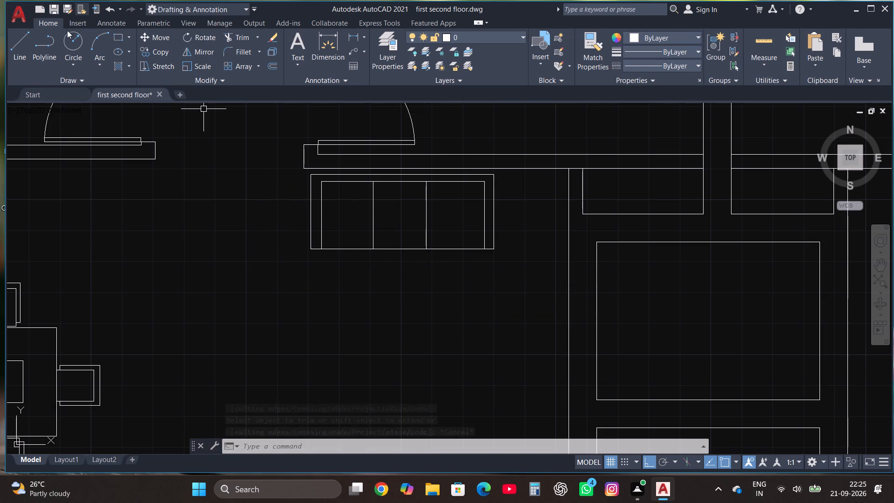
Draw a side table rectangle about 1'-5" square between the sofa's east arm and the stair block wall.
{"action": "left_click", "coordinate": [115, 36]}
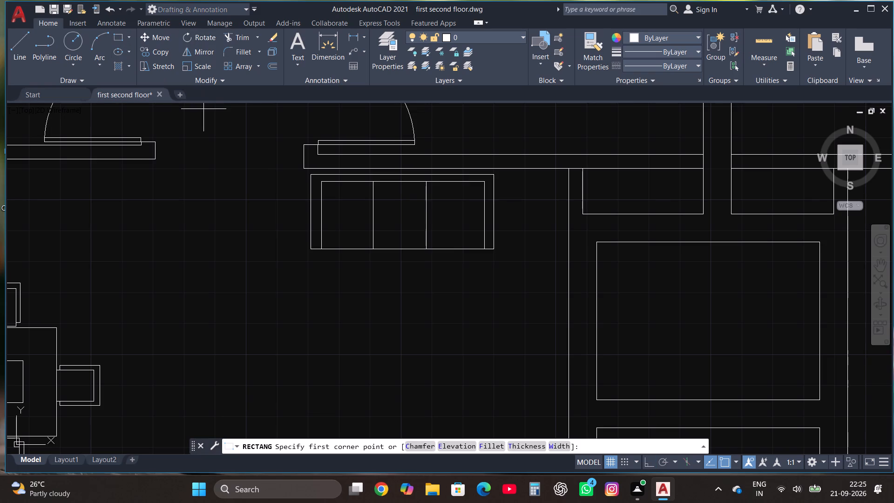
{"action": "left_click", "coordinate": [506, 191]}
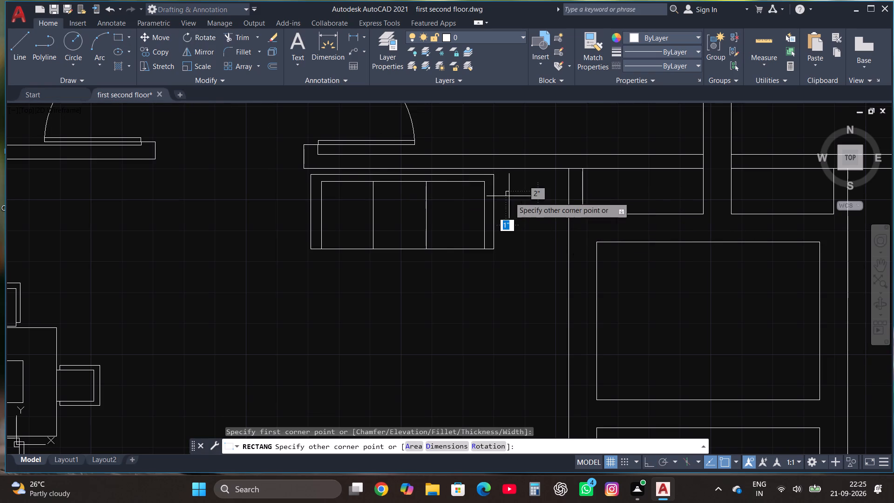
{"action": "left_click", "coordinate": [559, 243]}
Draw a second sofa's seat rectangle about 1'-7" by 2'-11" south of the side table, near the stair block wall.
{"action": "scroll", "coordinate": [543, 217], "scroll_direction": "down", "scroll_amount": 1}
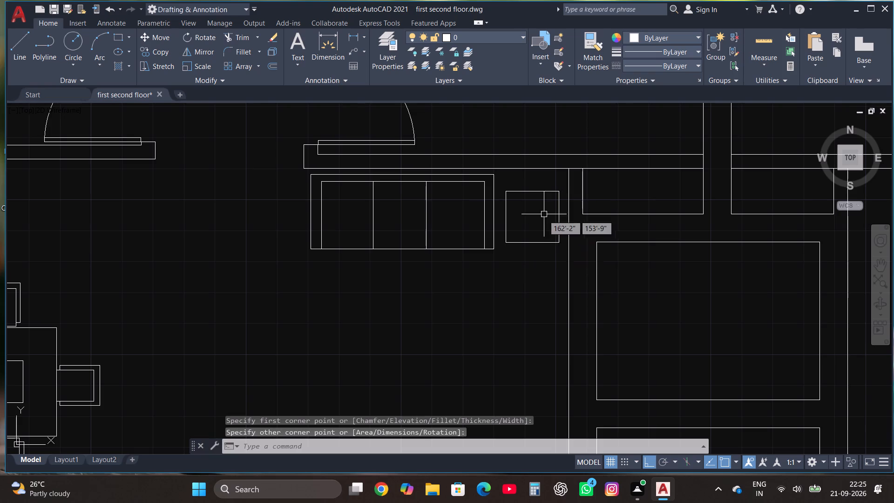
{"action": "scroll", "coordinate": [543, 217], "scroll_direction": "down", "scroll_amount": 1}
{"action": "scroll", "coordinate": [558, 269], "scroll_direction": "up", "scroll_amount": 2}
{"action": "left_click", "coordinate": [120, 39]}
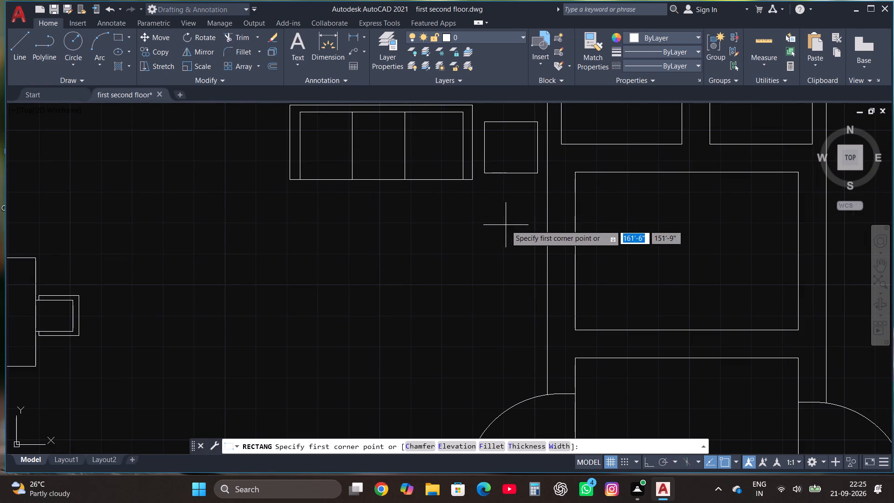
{"action": "left_click", "coordinate": [521, 216]}
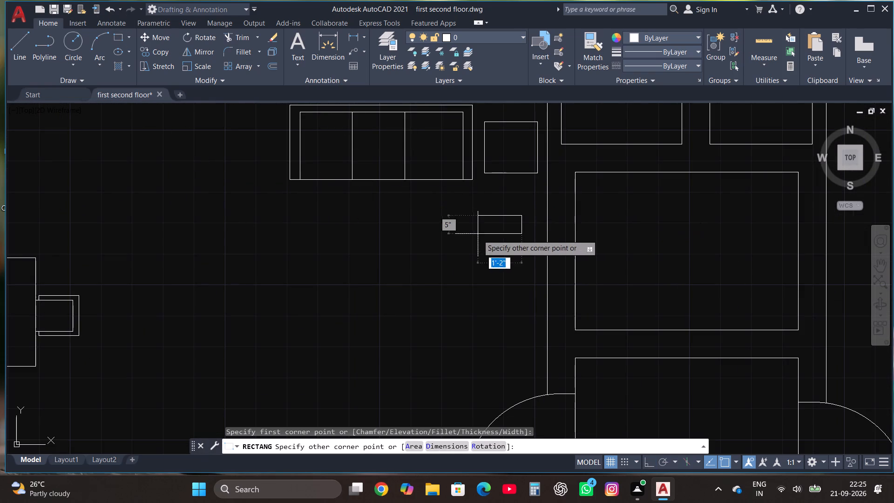
{"action": "left_click", "coordinate": [463, 324]}
Outline the second sofa's north arm 3" beyond the seat and its back along the east side, running just past the seat's south edge.
{"action": "left_click", "coordinate": [14, 42]}
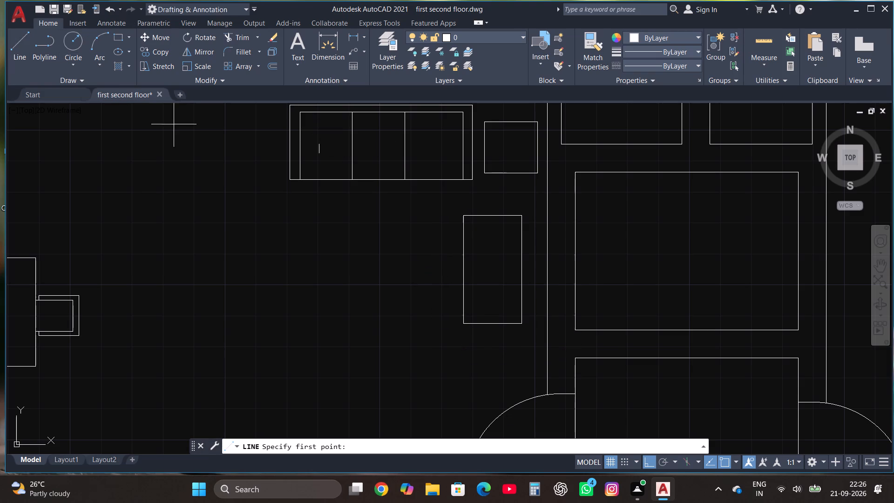
{"action": "left_click", "coordinate": [463, 217]}
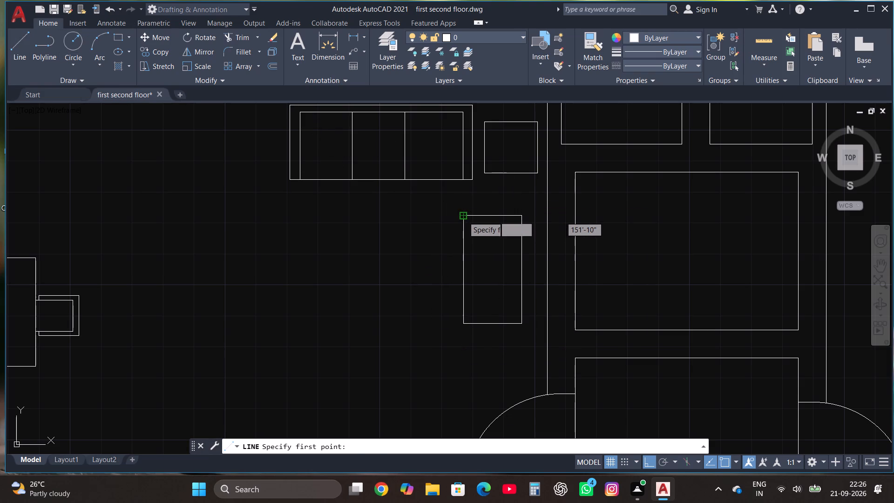
{"action": "type", "text": "3\""}
{"action": "key", "text": "Return"}
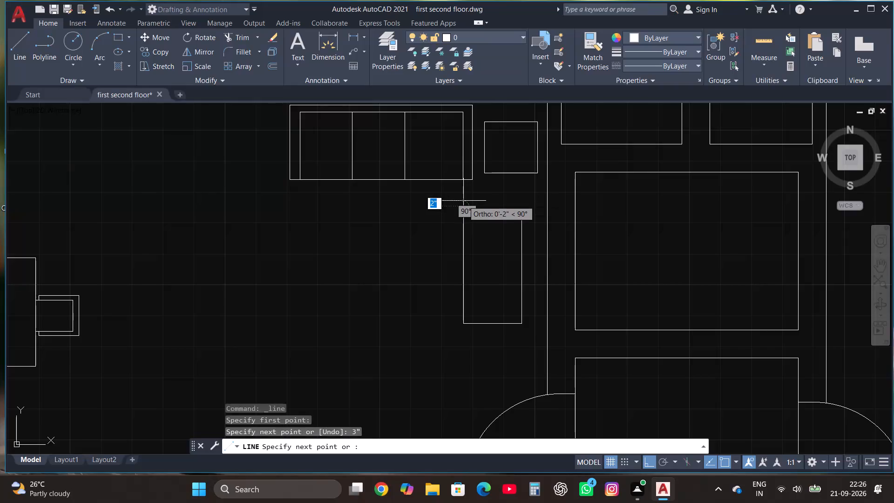
{"action": "left_click", "coordinate": [534, 209]}
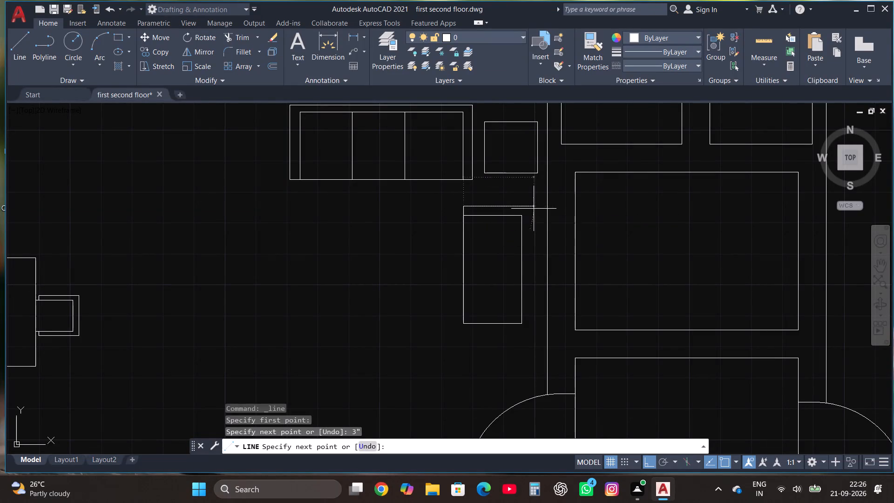
{"action": "left_click", "coordinate": [527, 339]}
{"action": "key", "text": "Escape"}
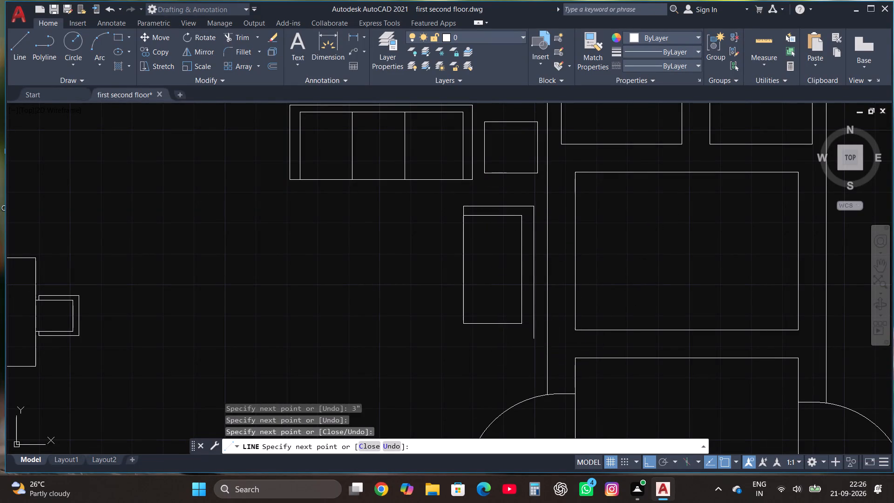
Outline the second sofa's south arm 3" beyond the seat and fillet it with the back line into a closed southeast corner.
{"action": "left_click", "coordinate": [24, 45]}
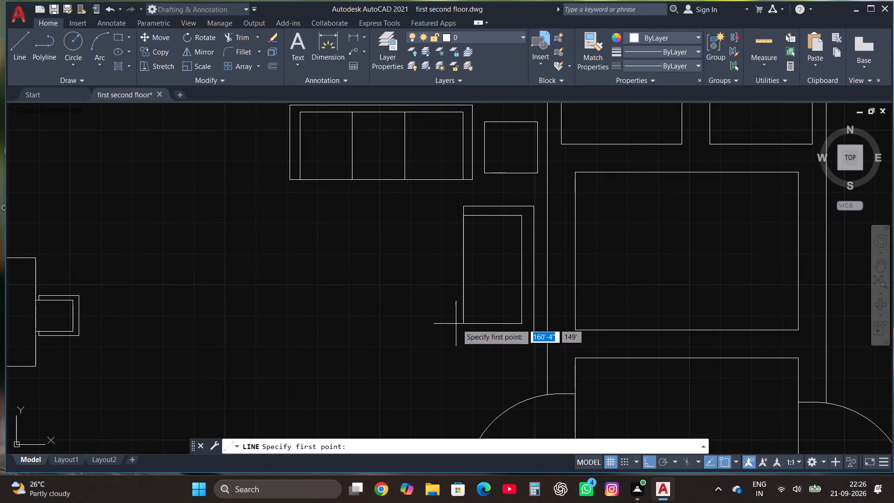
{"action": "left_click", "coordinate": [464, 325]}
{"action": "type", "text": "3\""}
{"action": "key", "text": "Return"}
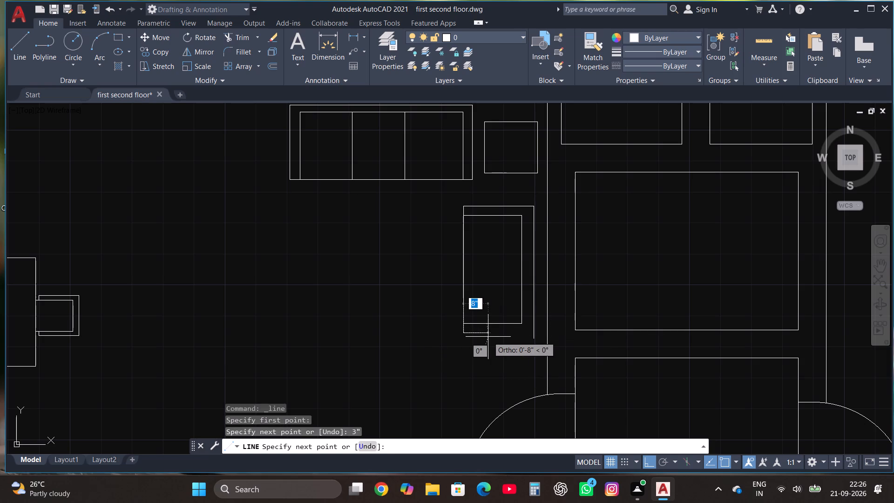
{"action": "left_click", "coordinate": [500, 338]}
{"action": "key", "text": "Escape"}
{"action": "left_click", "coordinate": [244, 53]}
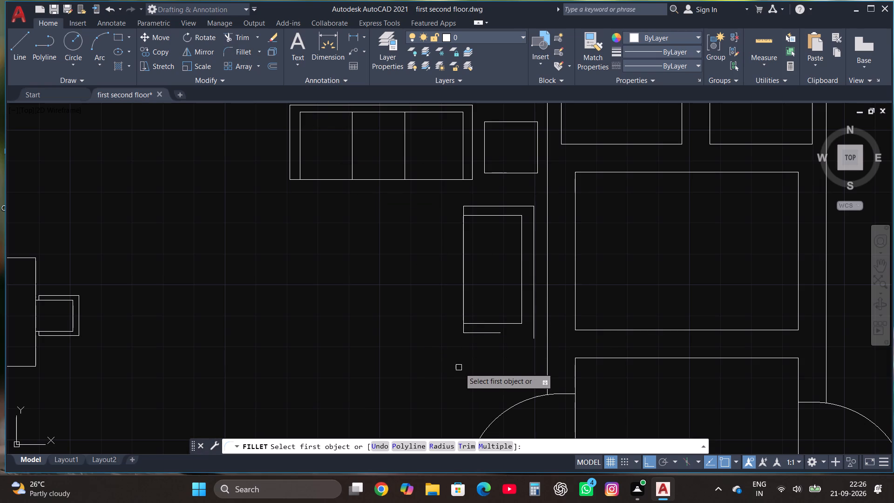
{"action": "left_click", "coordinate": [485, 333]}
{"action": "left_click", "coordinate": [533, 320]}
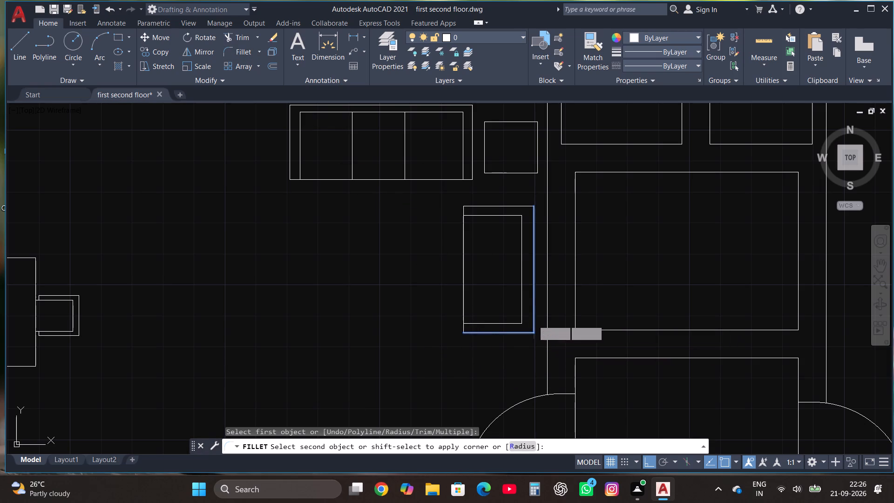
{"action": "key", "text": "Escape"}
Divide the second sofa's seat into two cushions with an east-west line at its middle, trimmed flush with the seat's east edge.
{"action": "left_click", "coordinate": [21, 52]}
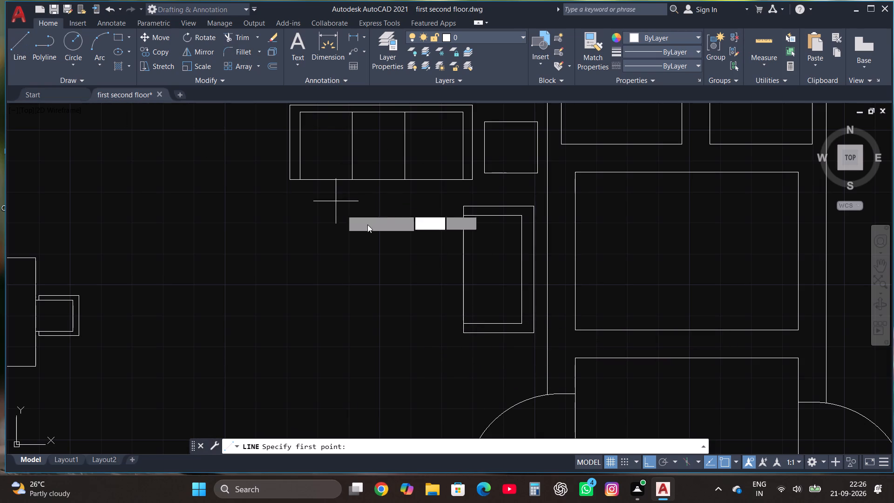
{"action": "left_click", "coordinate": [465, 268]}
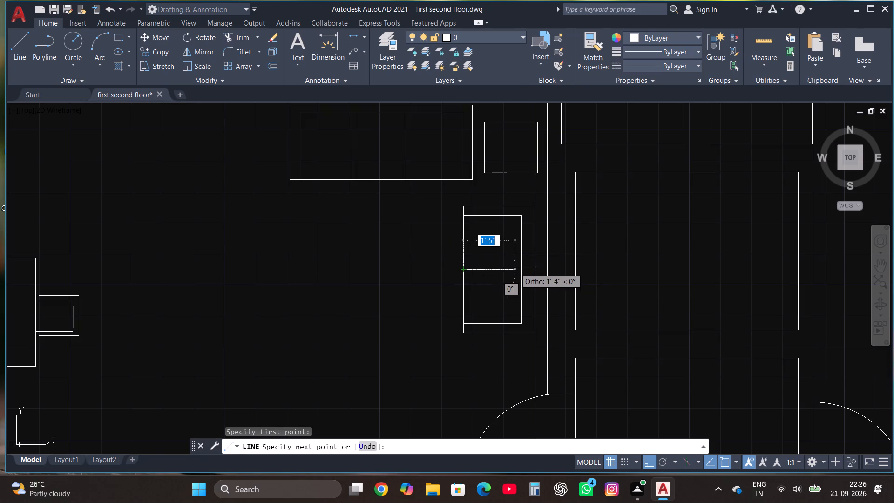
{"action": "left_click", "coordinate": [525, 269]}
{"action": "key", "text": "Escape"}
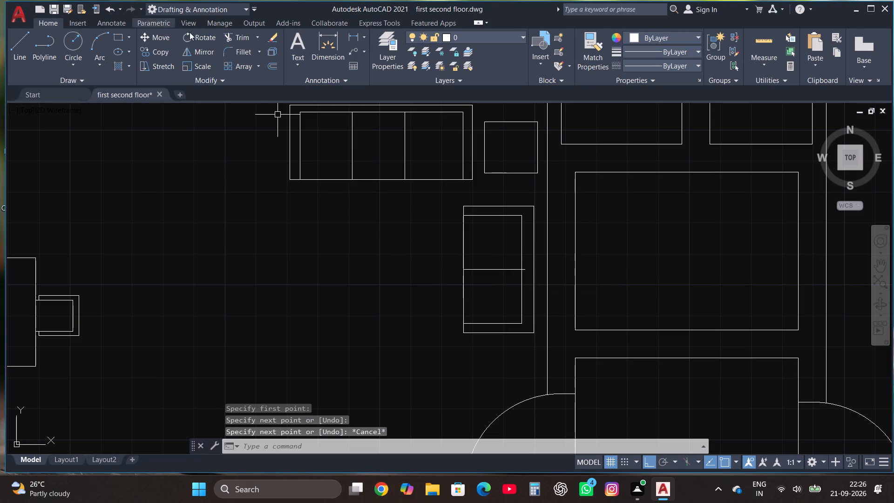
{"action": "left_click", "coordinate": [231, 40]}
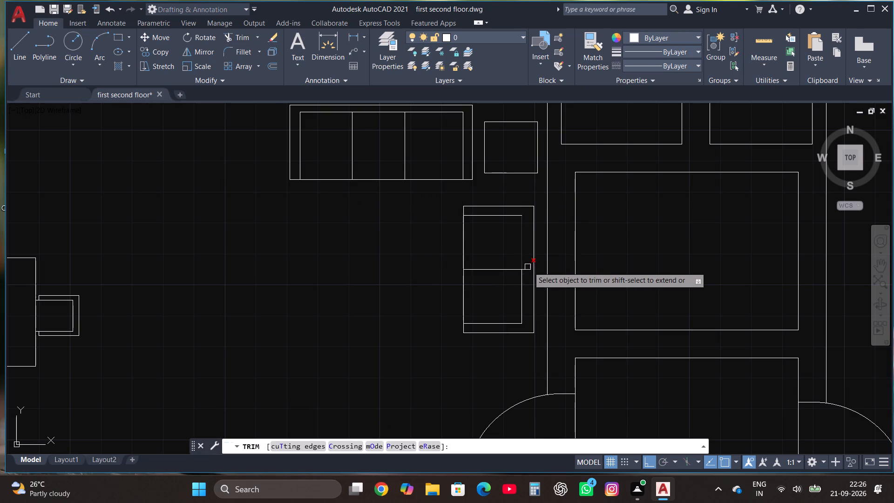
{"action": "left_click", "coordinate": [527, 269]}
{"action": "key", "text": "Escape"}
Draw a coffee table rectangle about 2'-8" by 1'-3" south of the three-seater sofa and west of the two-seater.
{"action": "scroll", "coordinate": [339, 238], "scroll_direction": "down", "scroll_amount": 1}
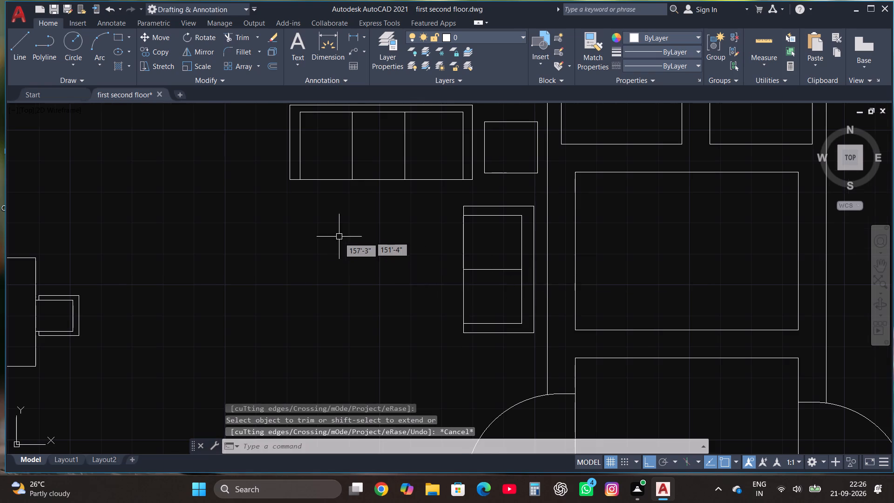
{"action": "left_click", "coordinate": [120, 40]}
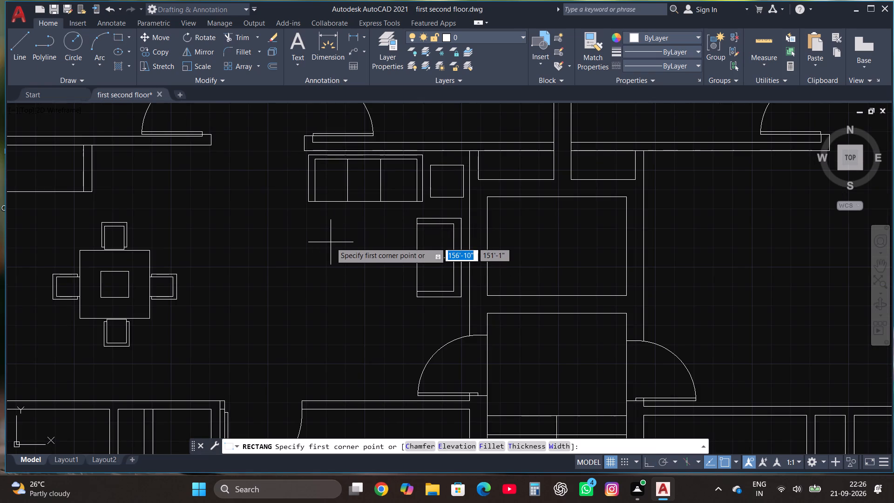
{"action": "left_click", "coordinate": [328, 243]}
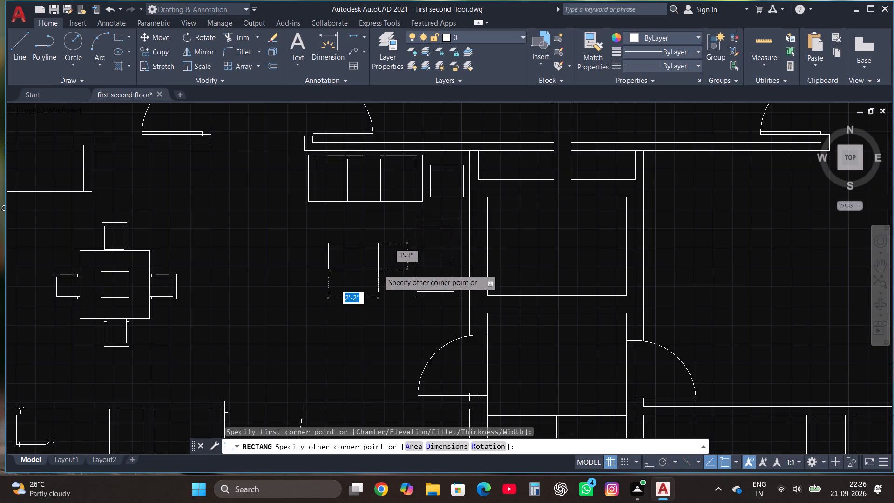
{"action": "left_click", "coordinate": [389, 272]}
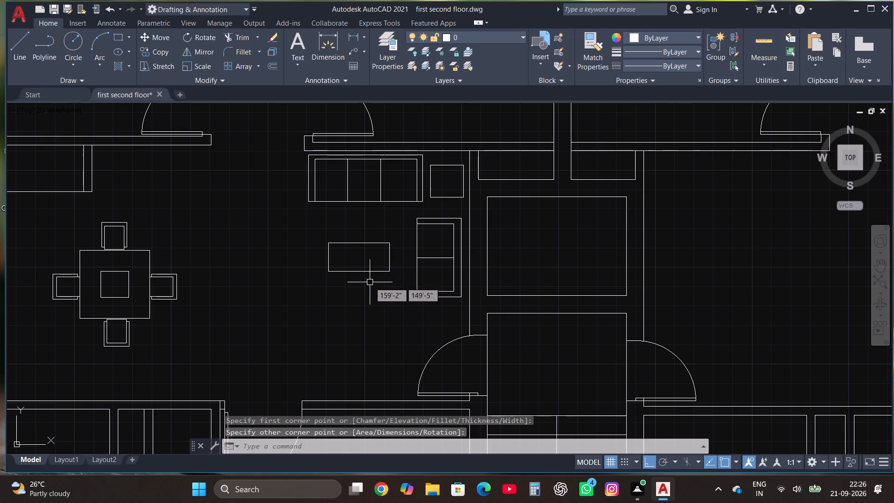
Draw a small circle just inside the coffee table's northwest corner.
{"action": "left_click", "coordinate": [79, 48]}
{"action": "scroll", "coordinate": [347, 251], "scroll_direction": "up", "scroll_amount": 2}
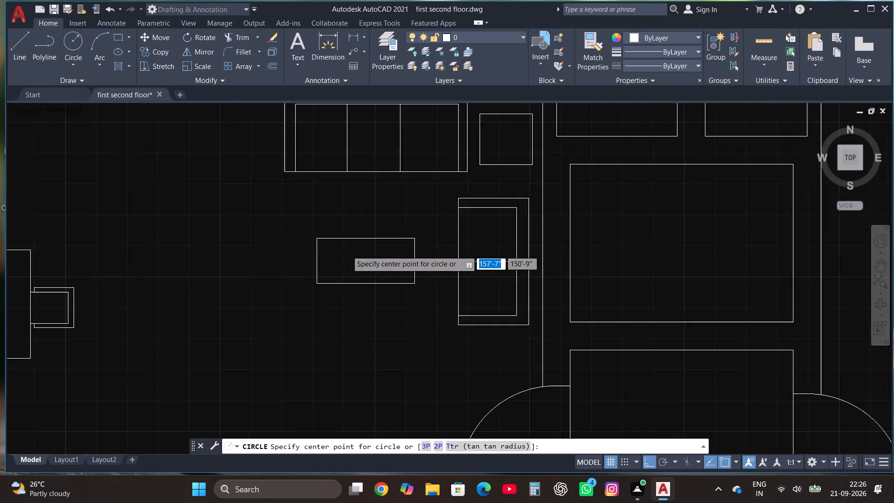
{"action": "scroll", "coordinate": [347, 251], "scroll_direction": "up", "scroll_amount": 1}
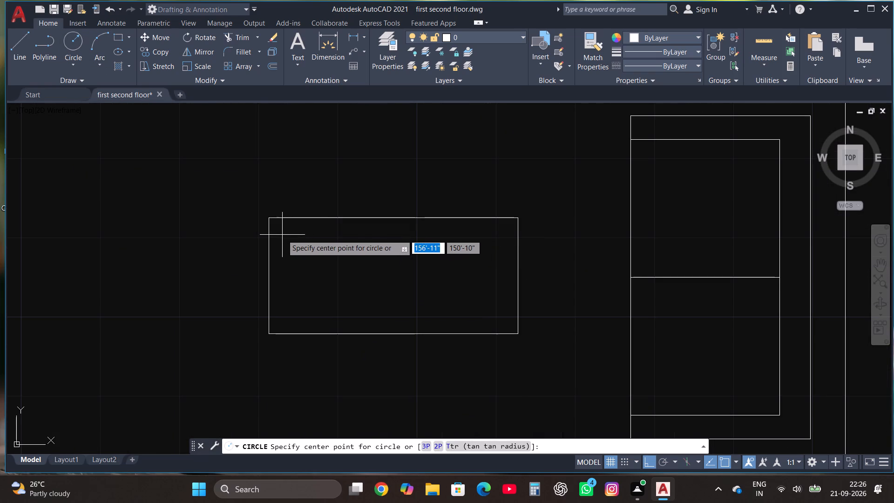
{"action": "left_click", "coordinate": [284, 232]}
{"action": "left_click", "coordinate": [292, 239]}
Copy the small circle from the coffee table's northwest corner to just inside its southeast corner.
{"action": "left_click", "coordinate": [291, 237]}
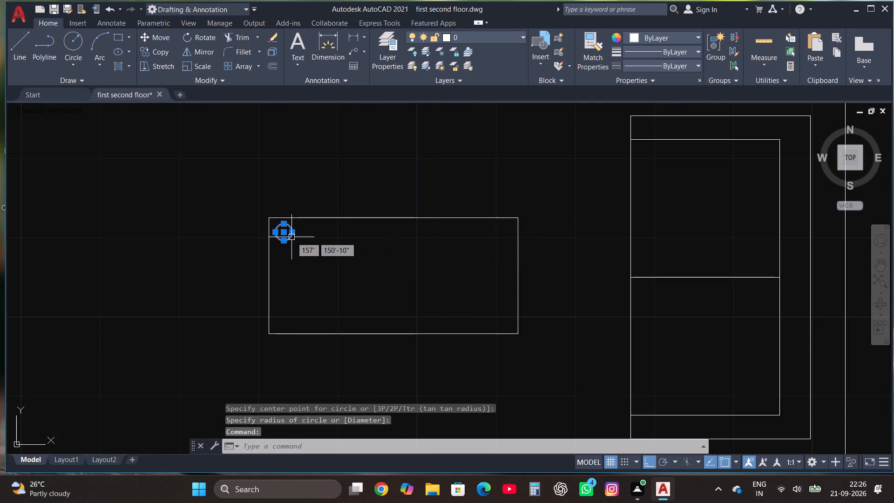
{"action": "left_click", "coordinate": [158, 54]}
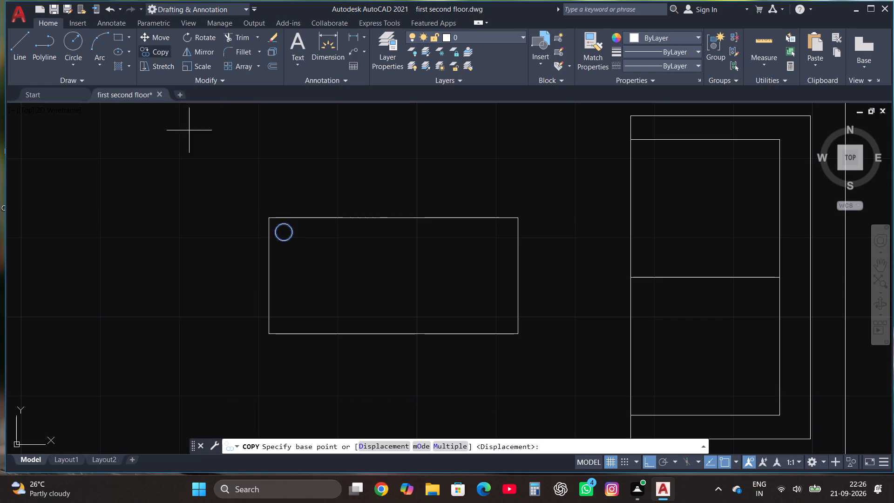
{"action": "left_click", "coordinate": [283, 232]}
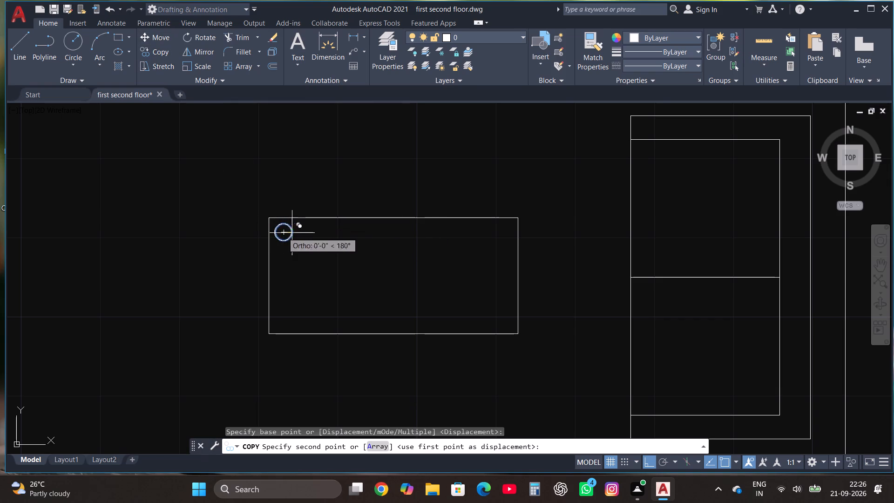
{"action": "key", "text": "F8"}
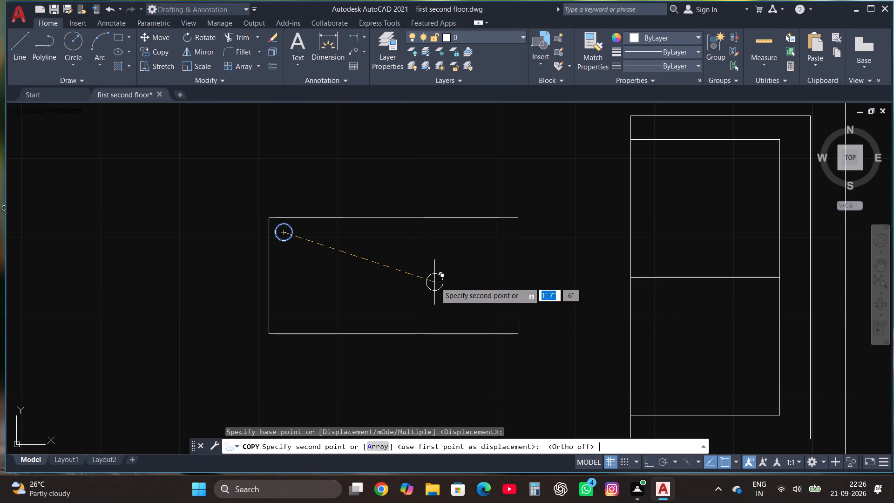
{"action": "left_click", "coordinate": [502, 319]}
Offset the coffee table rectangle outward about 1" to give the table a double outline.
{"action": "scroll", "coordinate": [498, 362], "scroll_direction": "down", "scroll_amount": 3}
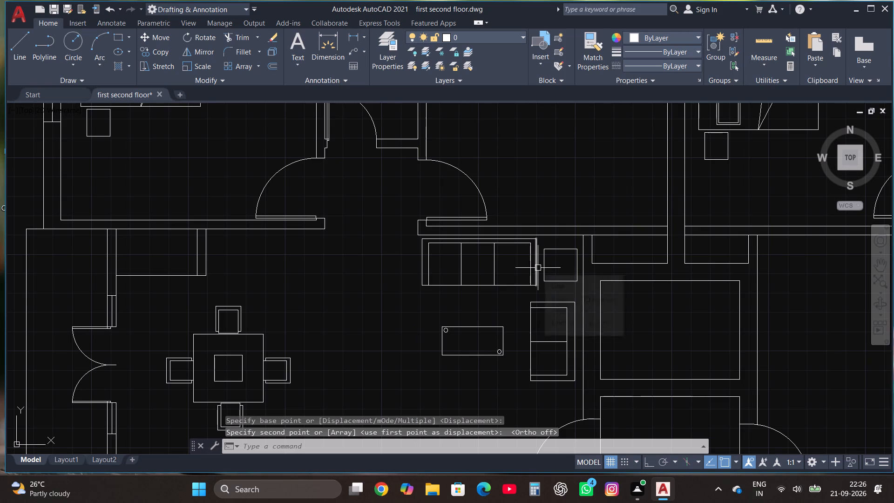
{"action": "left_click", "coordinate": [483, 329]}
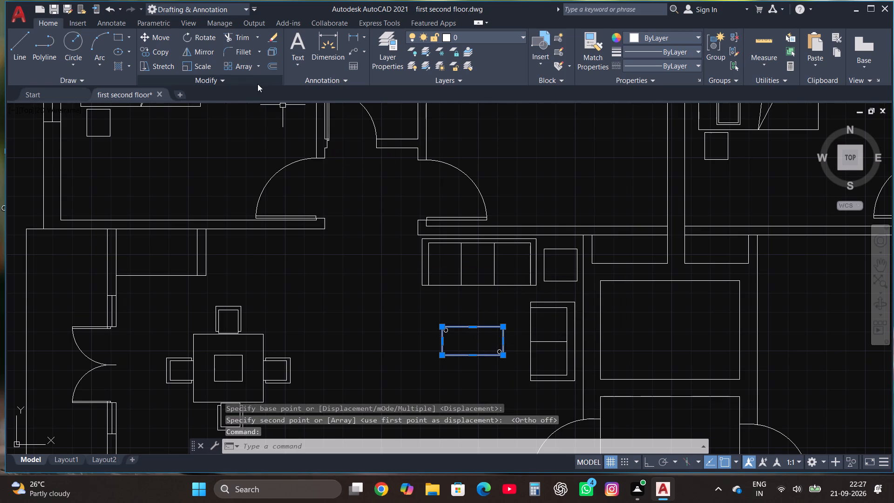
{"action": "left_click", "coordinate": [270, 65]}
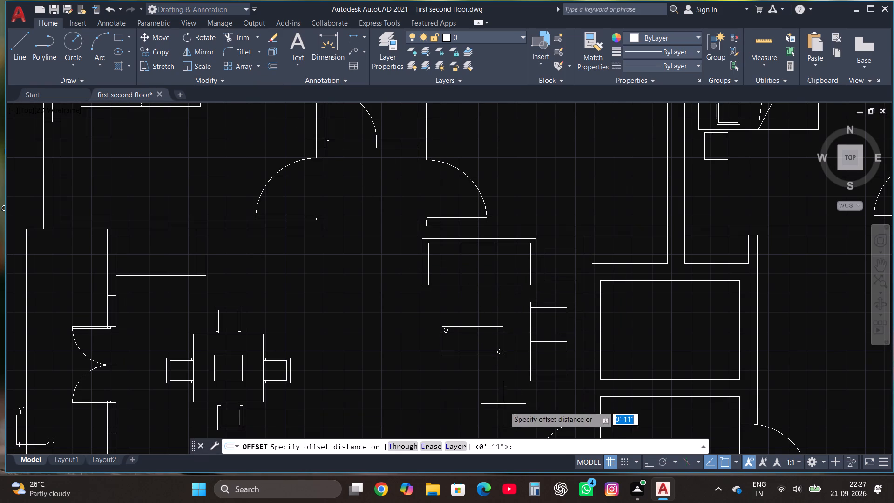
{"action": "scroll", "coordinate": [503, 406], "scroll_direction": "up", "scroll_amount": 2}
{"action": "left_click", "coordinate": [438, 218]}
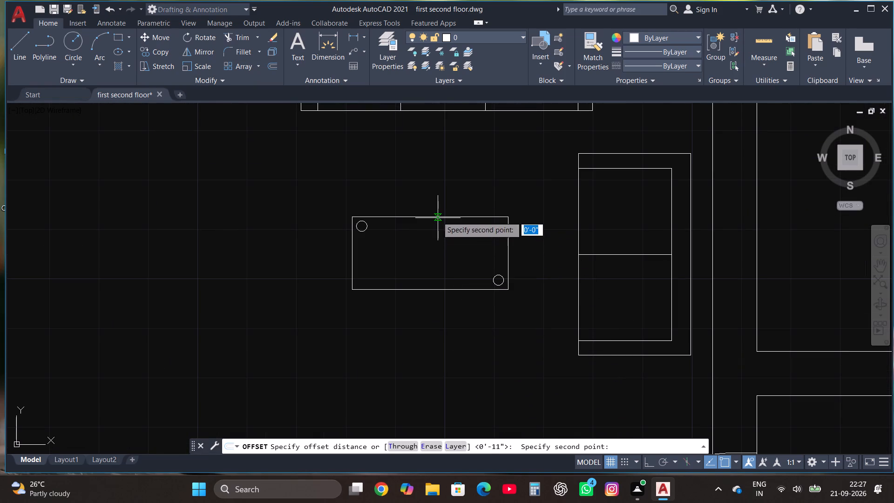
{"action": "left_click", "coordinate": [436, 209]}
{"action": "type", "text": "1\""}
{"action": "key", "text": "Return"}
{"action": "key", "text": "Escape"}
Draw a 2' line north from the east end of the partition's north face in the southwest room.
{"action": "scroll", "coordinate": [439, 211], "scroll_direction": "down", "scroll_amount": 2}
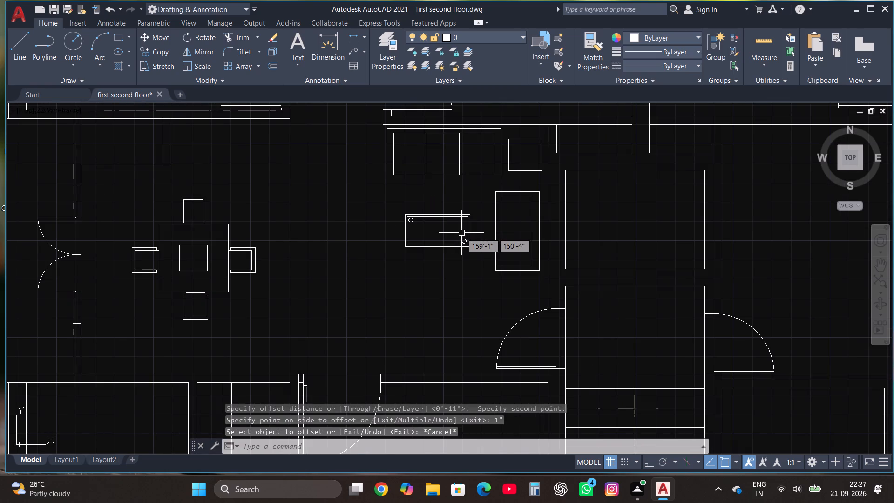
{"action": "scroll", "coordinate": [454, 261], "scroll_direction": "down", "scroll_amount": 3}
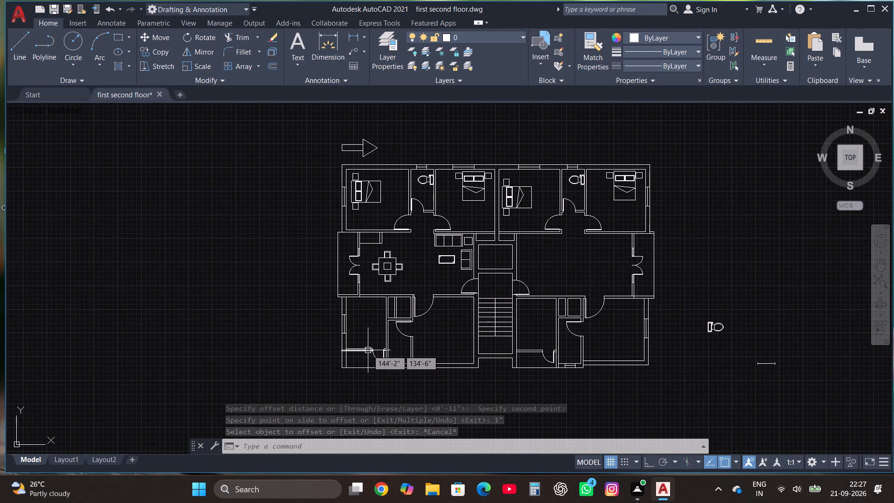
{"action": "scroll", "coordinate": [366, 353], "scroll_direction": "up", "scroll_amount": 3}
{"action": "left_click", "coordinate": [16, 39]}
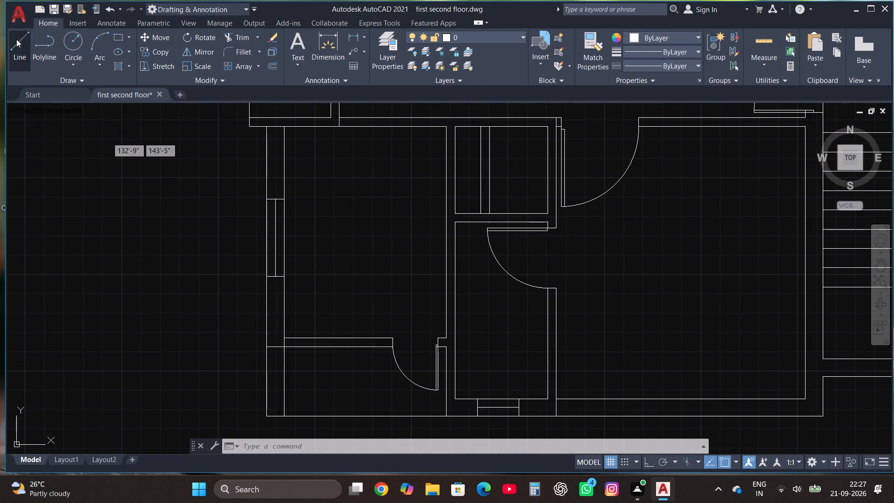
{"action": "left_click", "coordinate": [390, 339]}
{"action": "type", "text": "2'"}
{"action": "key", "text": "Return"}
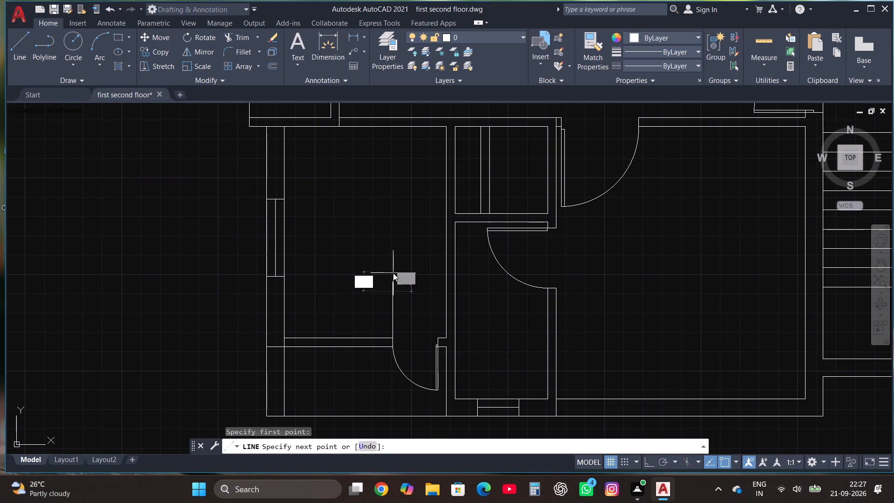
{"action": "key", "text": "F8"}
{"action": "left_click", "coordinate": [330, 294]}
{"action": "key", "text": "Escape"}
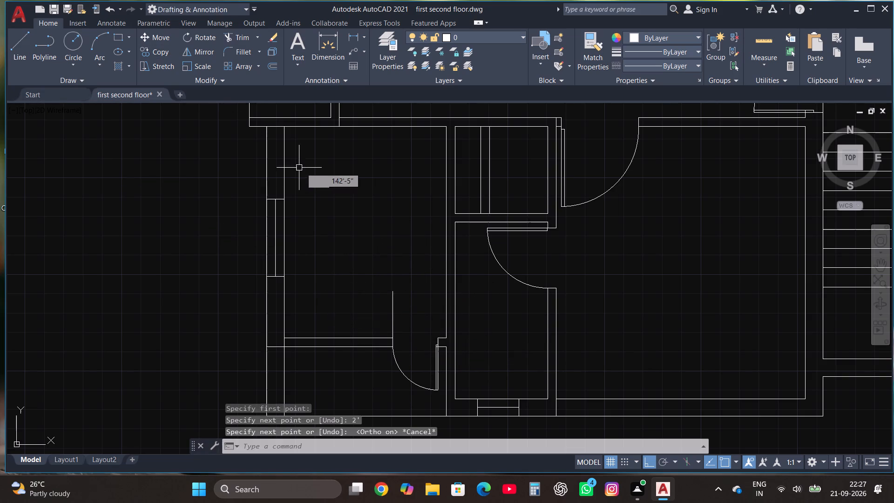
Draw a line continuing the southwest room's east wall line north across the hall wall, and trim it at the wall's north face.
{"action": "left_click", "coordinate": [14, 48]}
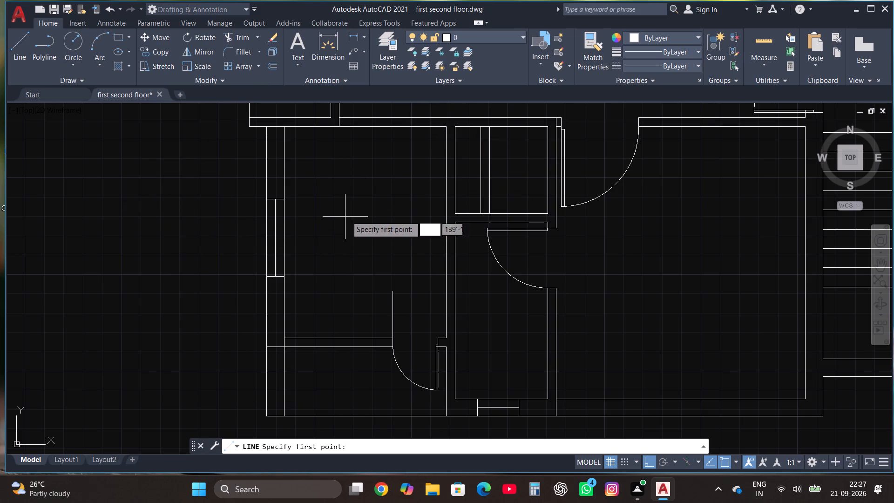
{"action": "scroll", "coordinate": [402, 298], "scroll_direction": "down", "scroll_amount": 2}
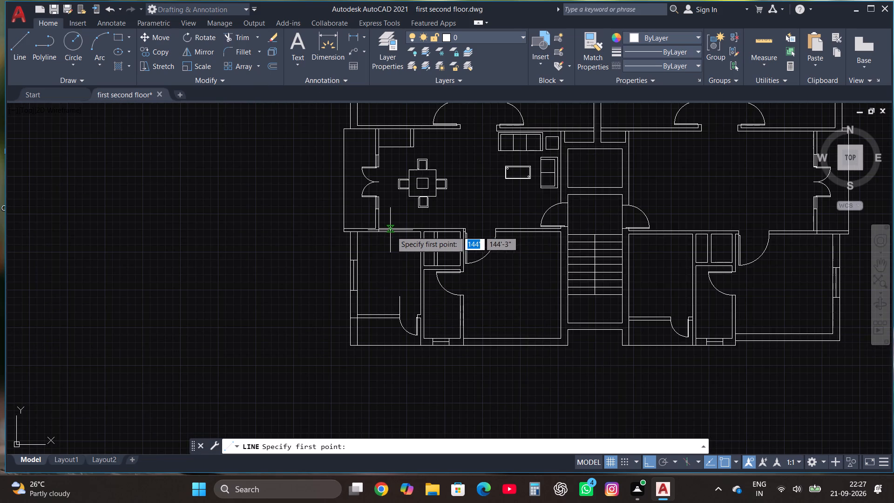
{"action": "scroll", "coordinate": [404, 244], "scroll_direction": "up", "scroll_amount": 2}
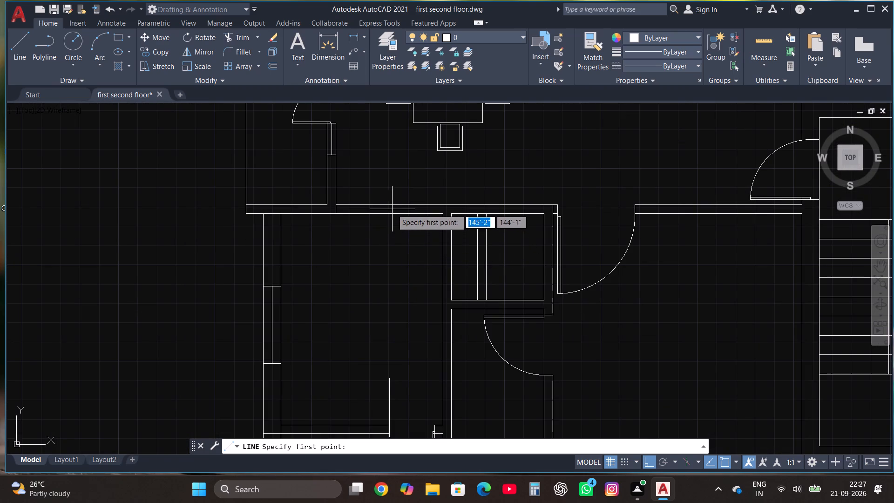
{"action": "scroll", "coordinate": [444, 213], "scroll_direction": "up", "scroll_amount": 1}
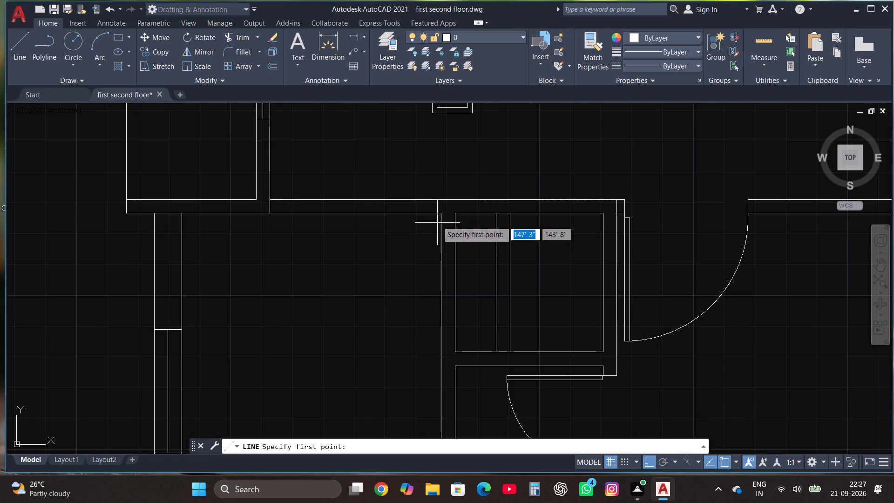
{"action": "left_click", "coordinate": [440, 214]}
{"action": "left_click", "coordinate": [439, 181]}
{"action": "key", "text": "Escape"}
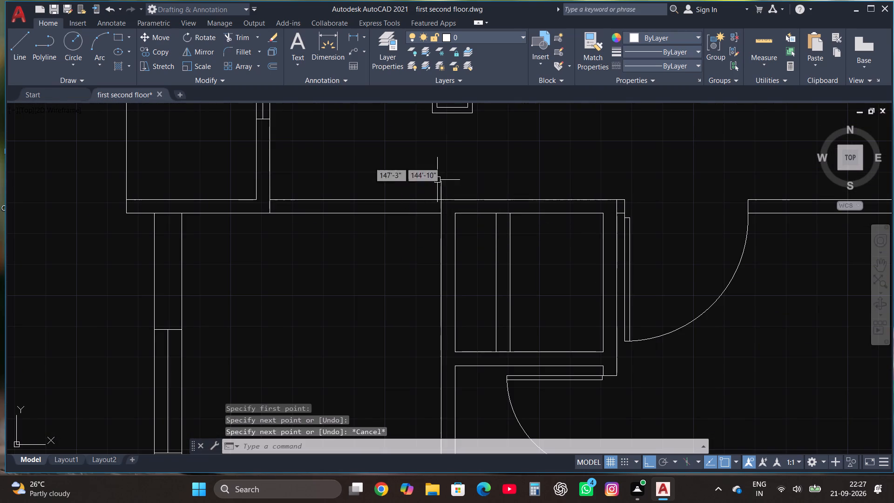
{"action": "left_click", "coordinate": [237, 39]}
{"action": "left_click", "coordinate": [444, 183]}
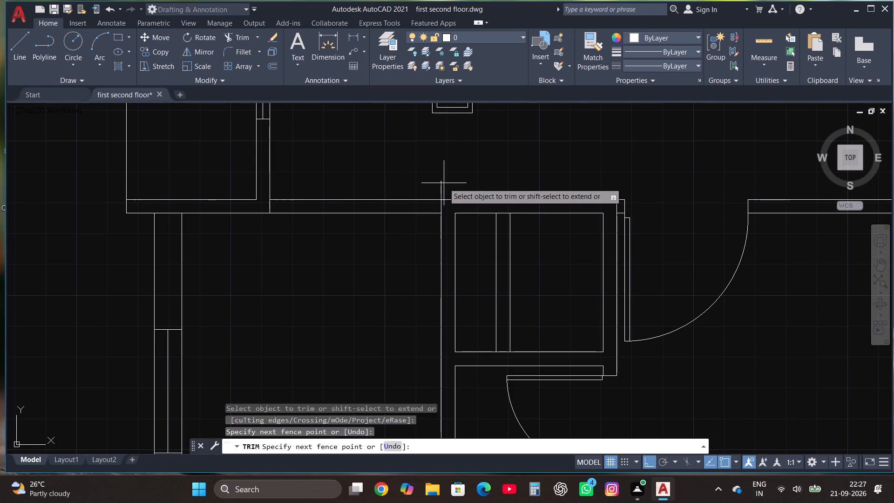
{"action": "key", "text": "Escape"}
{"action": "left_click", "coordinate": [229, 35]}
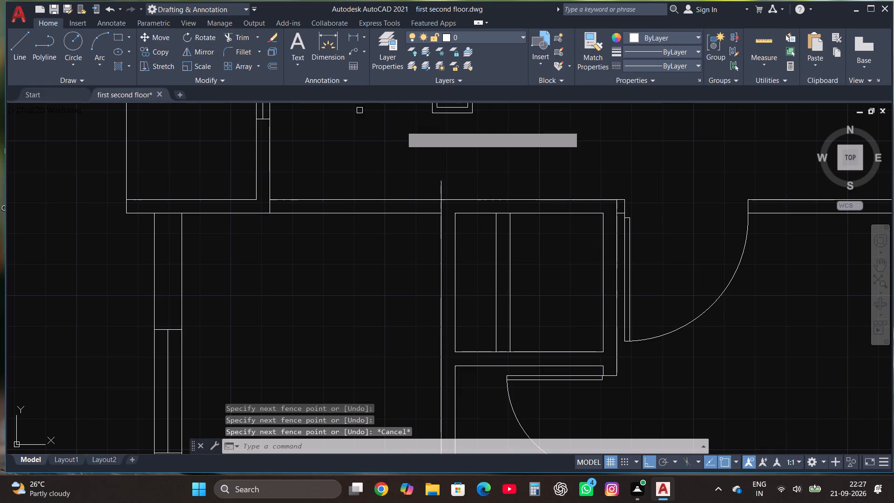
{"action": "left_click", "coordinate": [447, 185]}
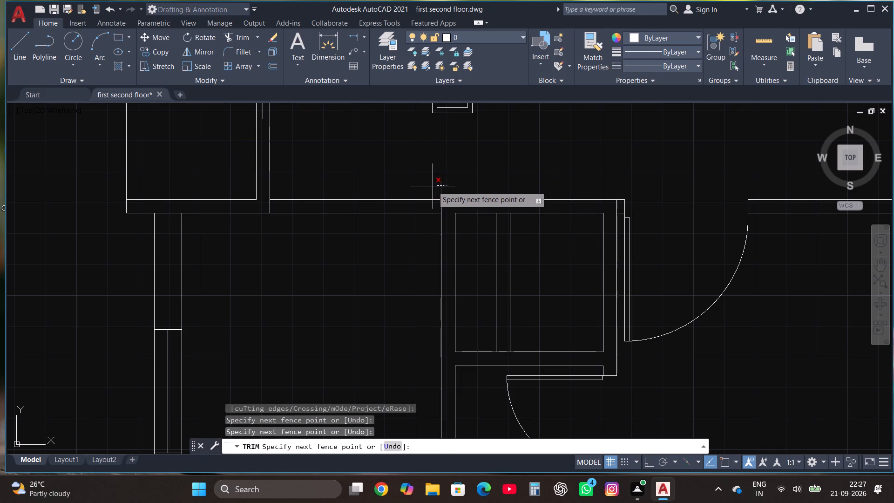
{"action": "left_click", "coordinate": [432, 186]}
{"action": "key", "text": "Escape"}
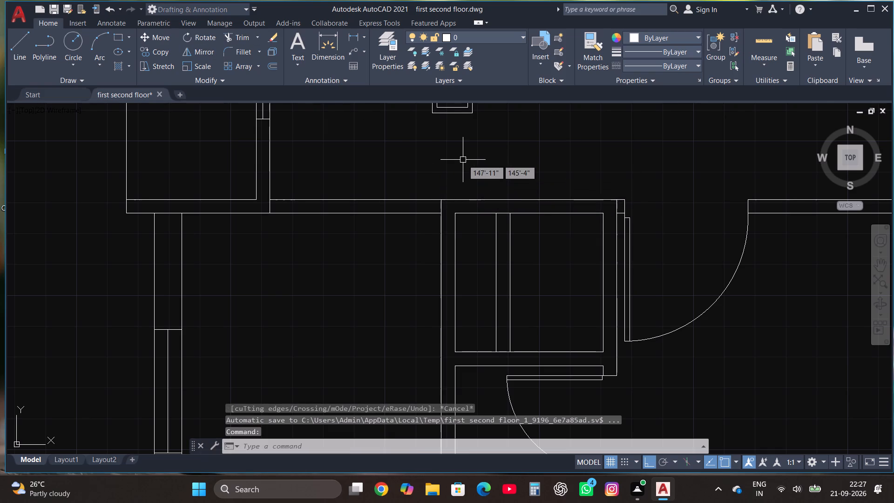
Draw a line about 1'-7" south from the hall wall's north face into the southwest room and copy it 4.5" west.
{"action": "scroll", "coordinate": [466, 165], "scroll_direction": "down", "scroll_amount": 1}
{"action": "left_click", "coordinate": [18, 44]}
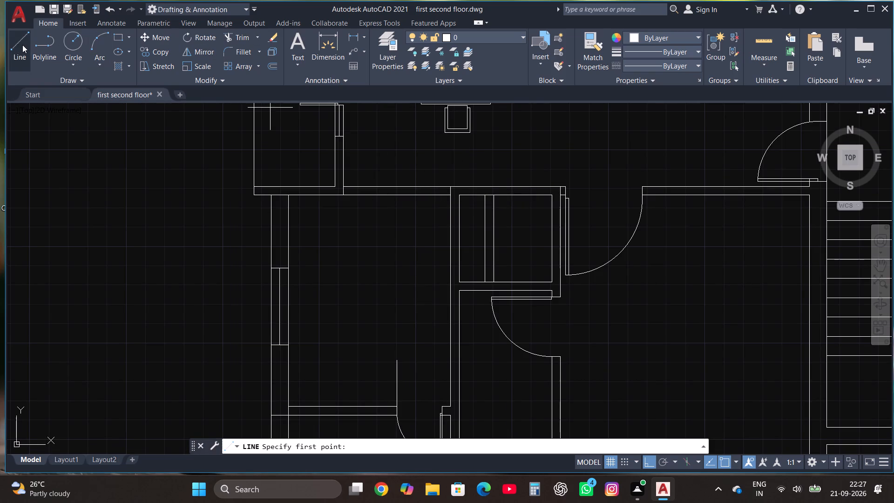
{"action": "scroll", "coordinate": [393, 186], "scroll_direction": "up", "scroll_amount": 1}
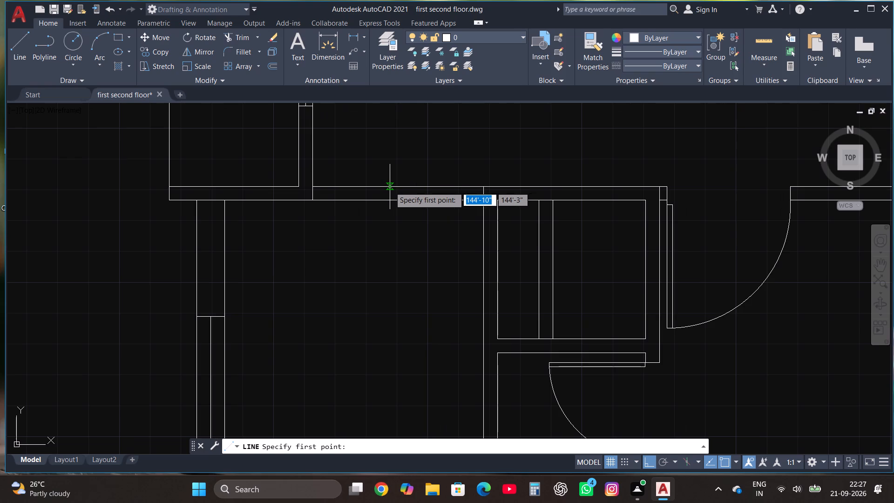
{"action": "left_click", "coordinate": [388, 187]}
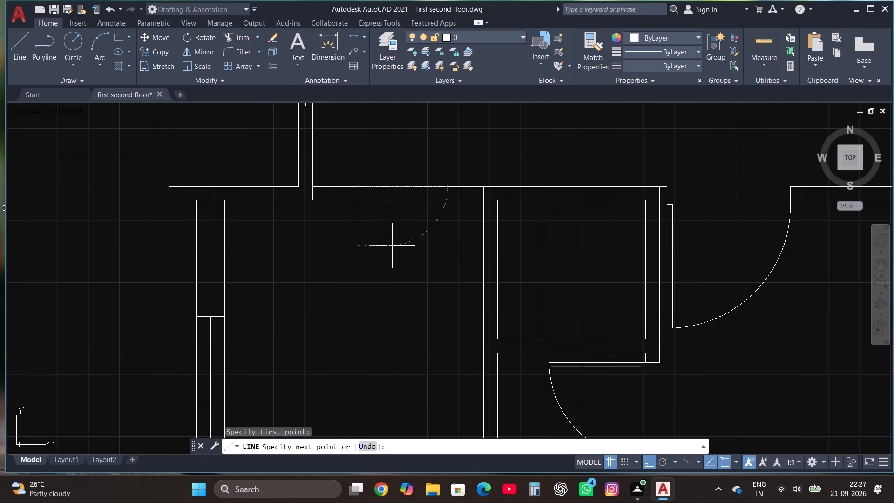
{"action": "left_click", "coordinate": [392, 246]}
{"action": "key", "text": "Escape"}
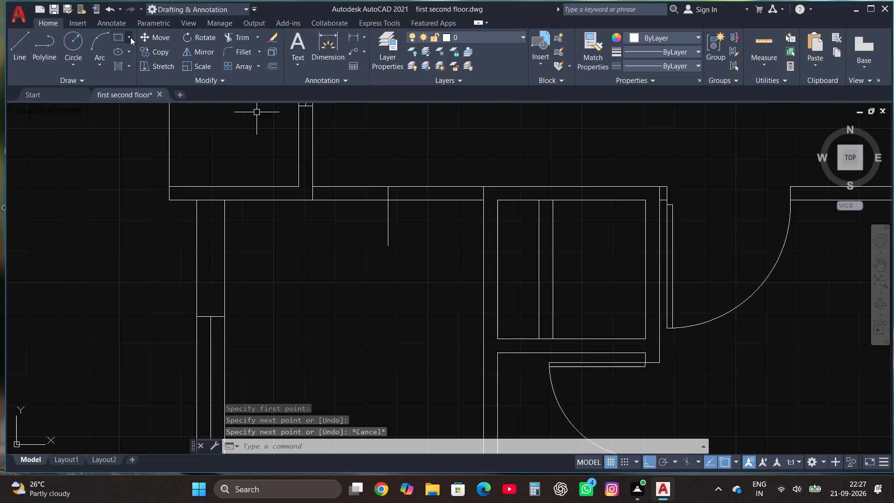
{"action": "left_click", "coordinate": [388, 223]}
{"action": "left_click", "coordinate": [162, 50]}
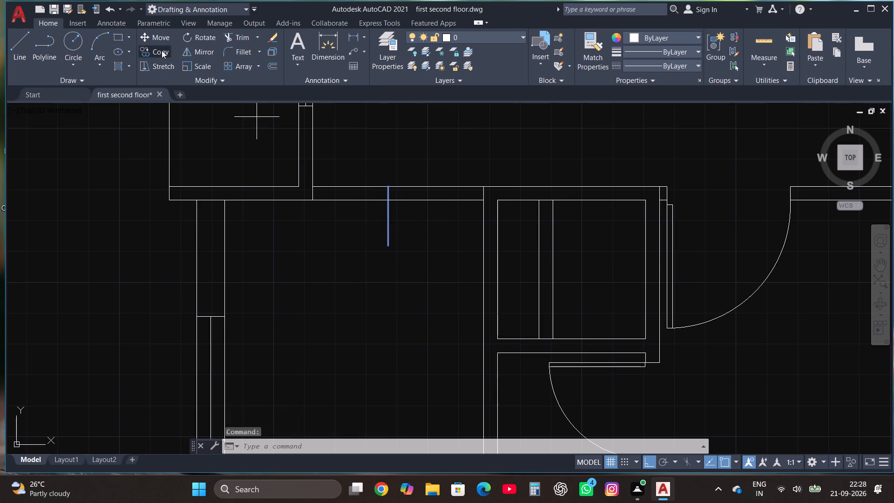
{"action": "left_click", "coordinate": [388, 186]}
{"action": "type", "text": "4.5\""}
{"action": "key", "text": "Return"}
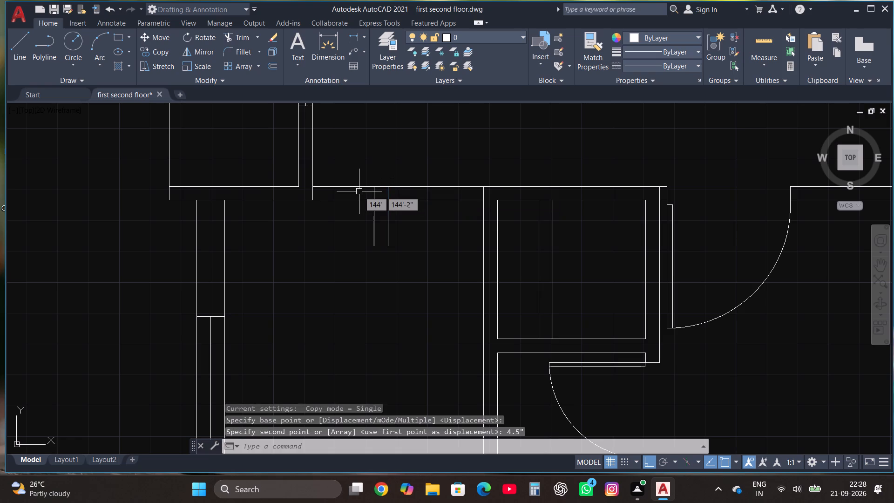
Draw a line west from the east stub line's south end, trimmed at the inner face of the west wall.
{"action": "left_click", "coordinate": [18, 48]}
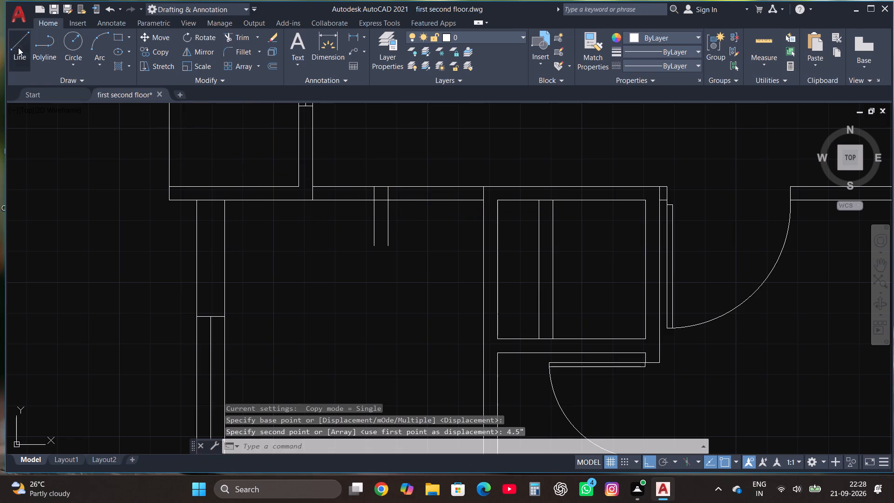
{"action": "left_click", "coordinate": [388, 245]}
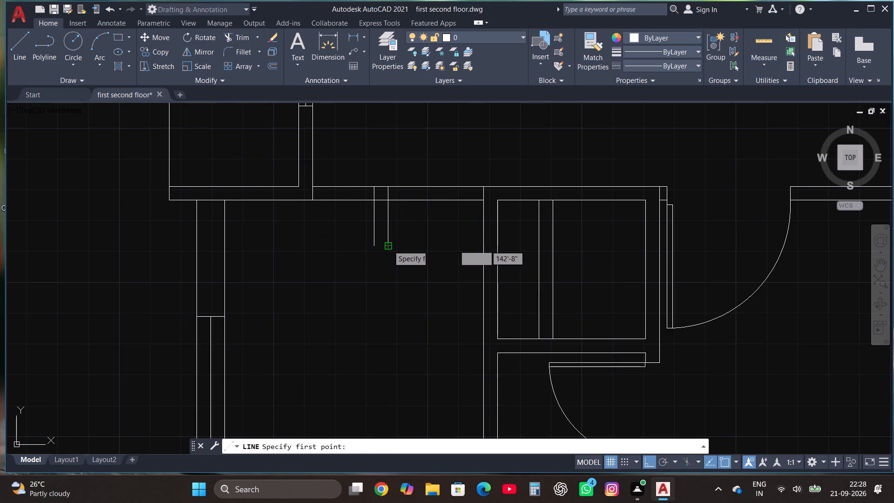
{"action": "left_click", "coordinate": [216, 243]}
{"action": "key", "text": "Escape"}
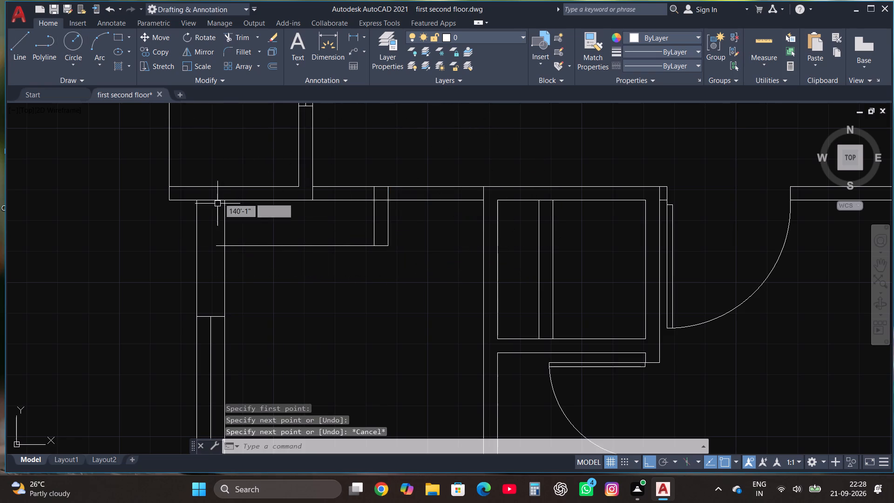
{"action": "left_click", "coordinate": [238, 41]}
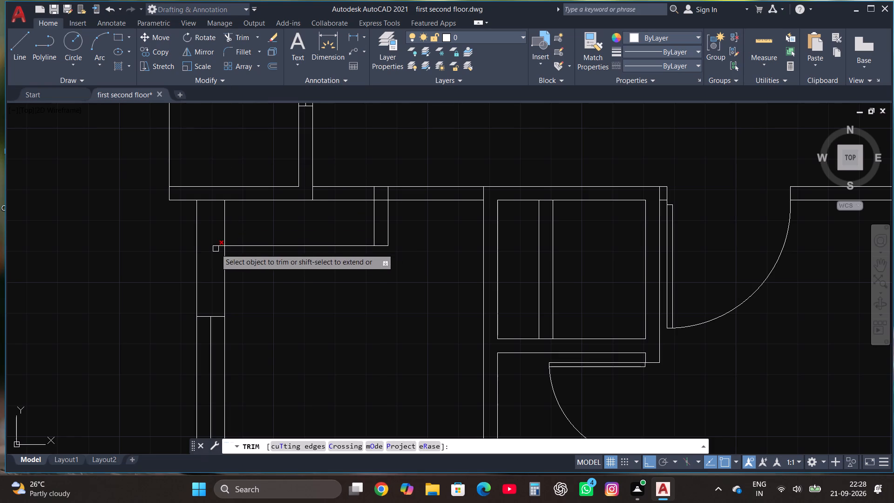
{"action": "left_click", "coordinate": [215, 249]}
{"action": "left_click", "coordinate": [219, 243]}
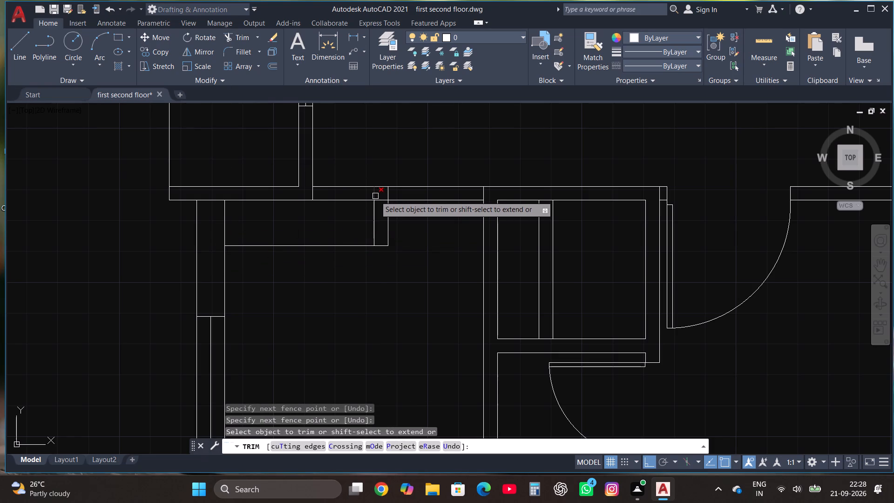
Trim the lines crossing the new 4.5" wall junction, and cut the hall wall open between the stub wall and the room's east wall.
{"action": "left_click", "coordinate": [375, 196]}
{"action": "left_click", "coordinate": [380, 201]}
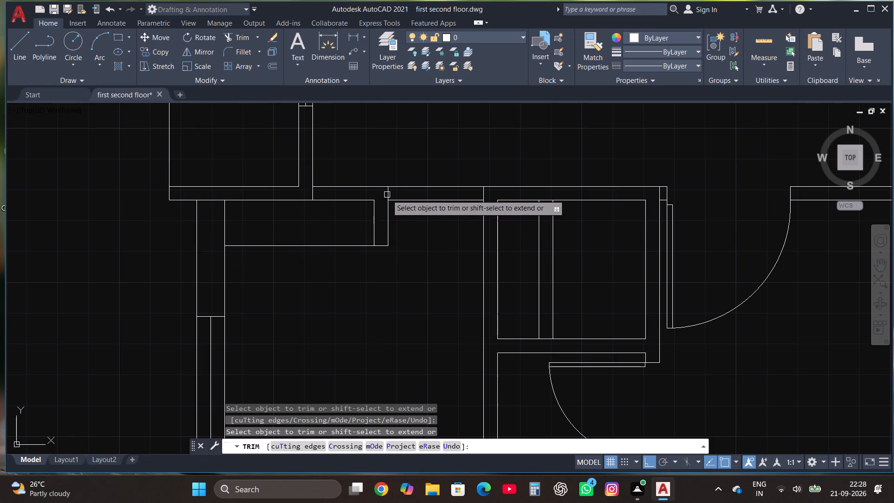
{"action": "left_click", "coordinate": [413, 176]}
{"action": "left_click", "coordinate": [416, 243]}
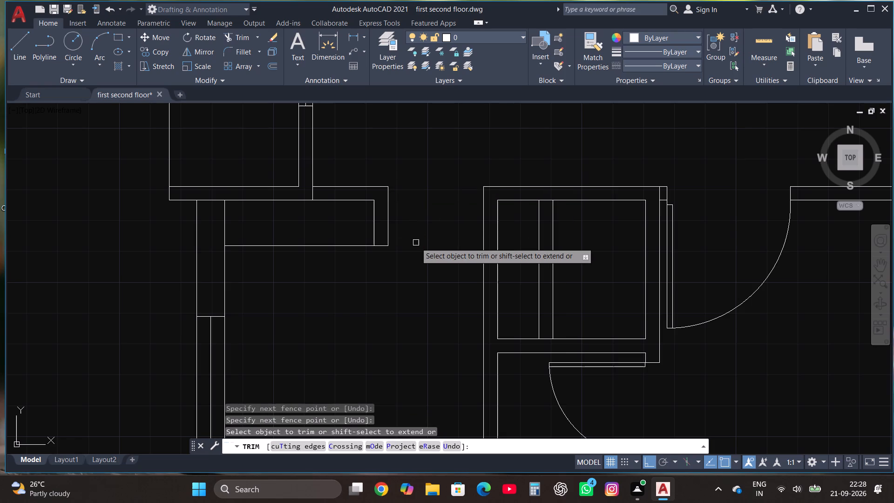
Trim the leftover wall line segment where the vertical wall meets the north wall of the southwest room.
{"action": "left_click", "coordinate": [315, 194]}
{"action": "scroll", "coordinate": [433, 198], "scroll_direction": "down", "scroll_amount": 2}
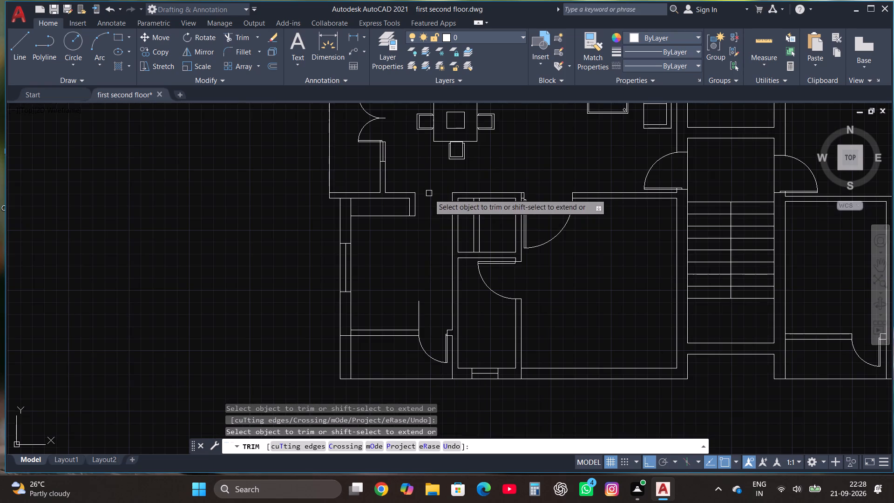
{"action": "key", "text": "Escape"}
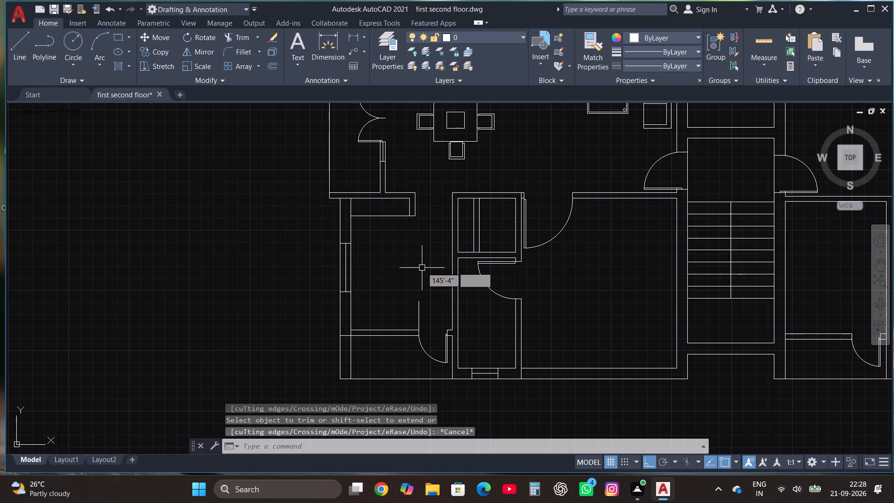
From the west wall at the stub wall's south line, draw a line 2' east and continue it south toward the short line by the door.
{"action": "scroll", "coordinate": [405, 245], "scroll_direction": "up", "scroll_amount": 1}
{"action": "left_click", "coordinate": [14, 42]}
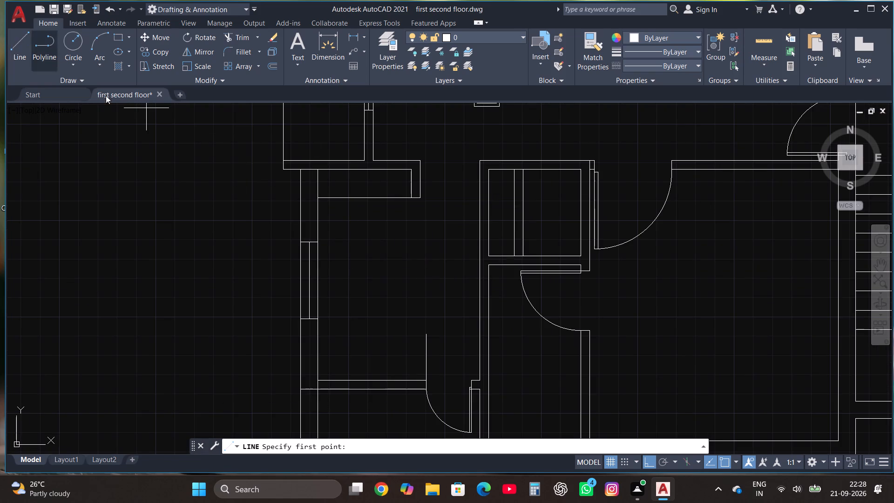
{"action": "left_click", "coordinate": [316, 199]}
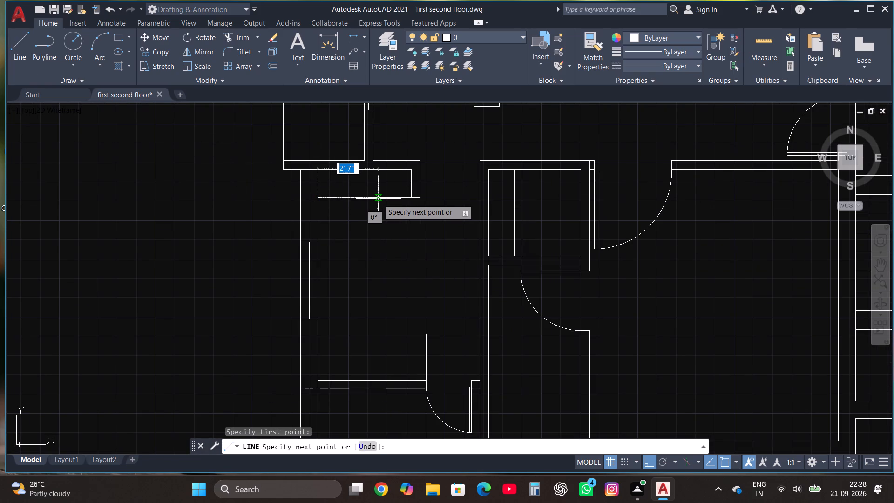
{"action": "type", "text": "2'"}
{"action": "key", "text": "Return"}
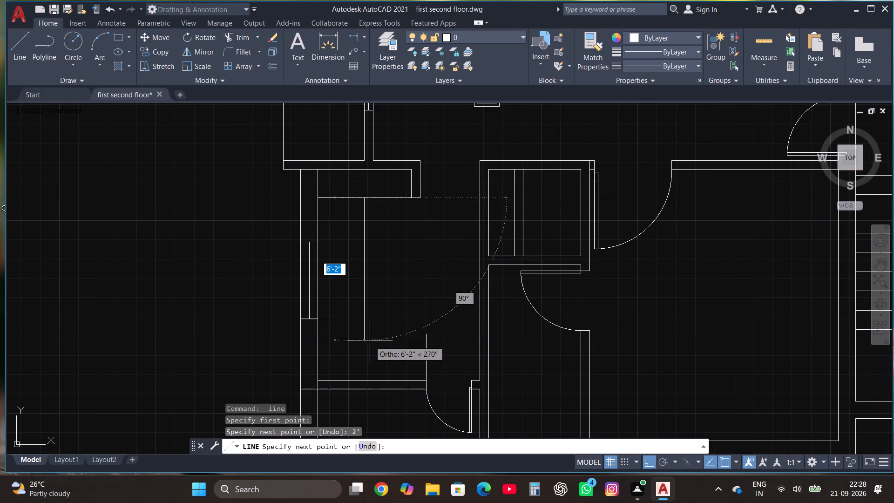
{"action": "left_click", "coordinate": [365, 330]}
{"action": "key", "text": "Escape"}
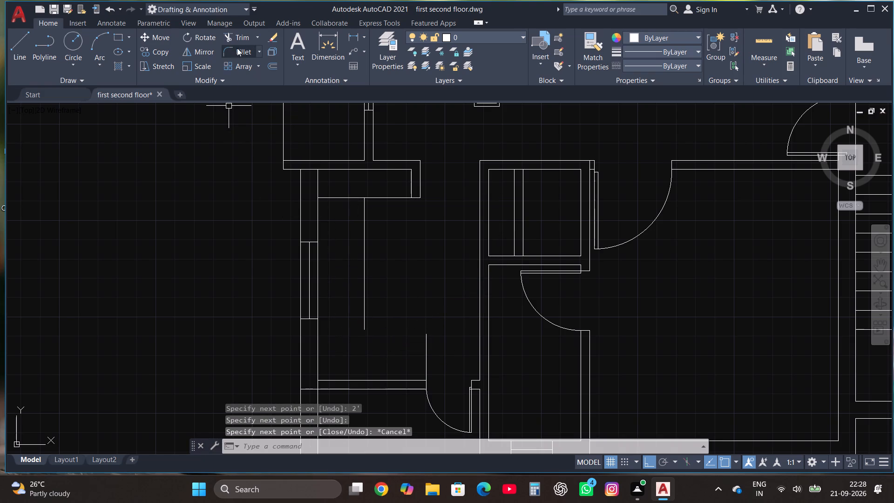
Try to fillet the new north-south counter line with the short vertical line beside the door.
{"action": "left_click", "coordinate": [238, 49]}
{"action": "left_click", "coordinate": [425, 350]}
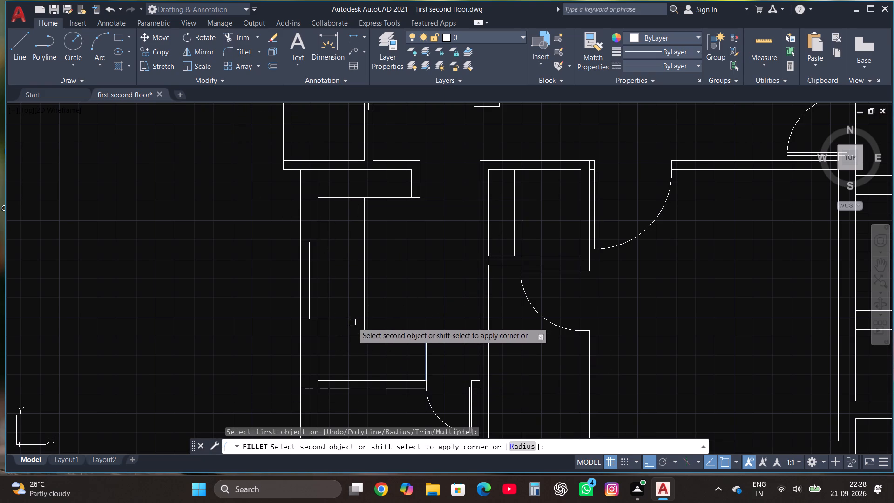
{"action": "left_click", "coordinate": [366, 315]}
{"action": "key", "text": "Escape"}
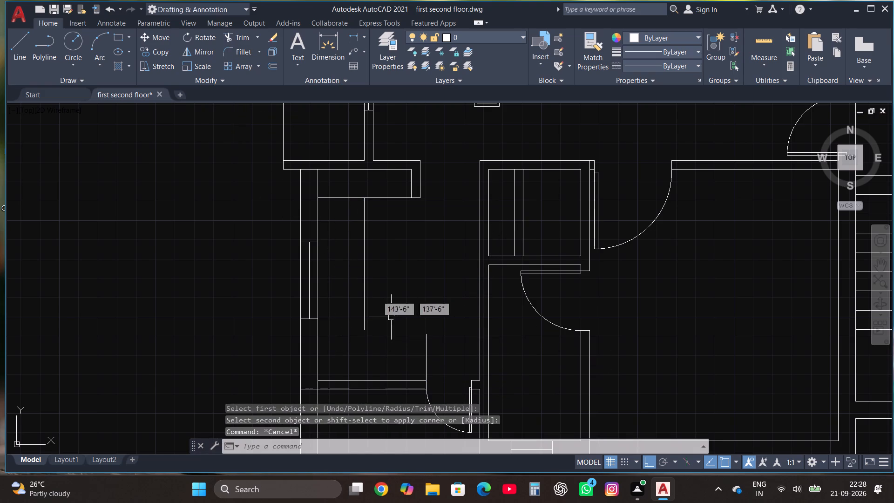
Draw a line about 1'-9" east from the counter line's south end and fillet it to the short vertical line by the door.
{"action": "left_click", "coordinate": [20, 34]}
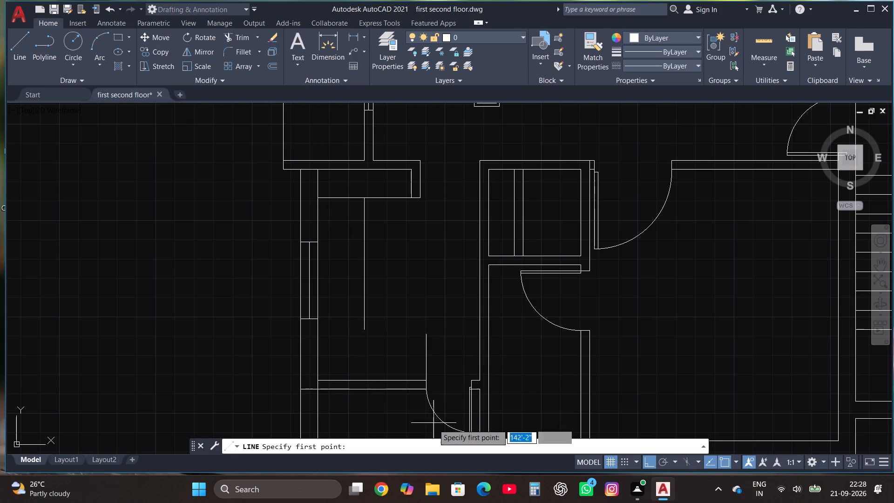
{"action": "left_click", "coordinate": [366, 330]}
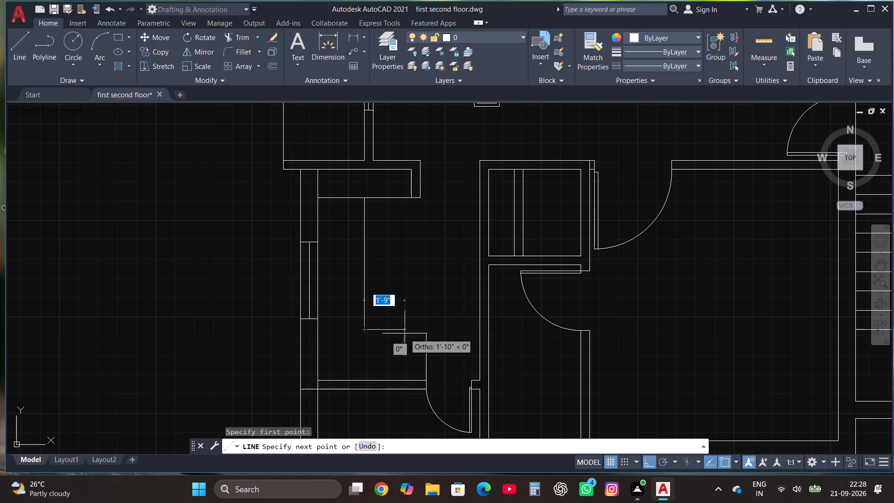
{"action": "left_click", "coordinate": [404, 333]}
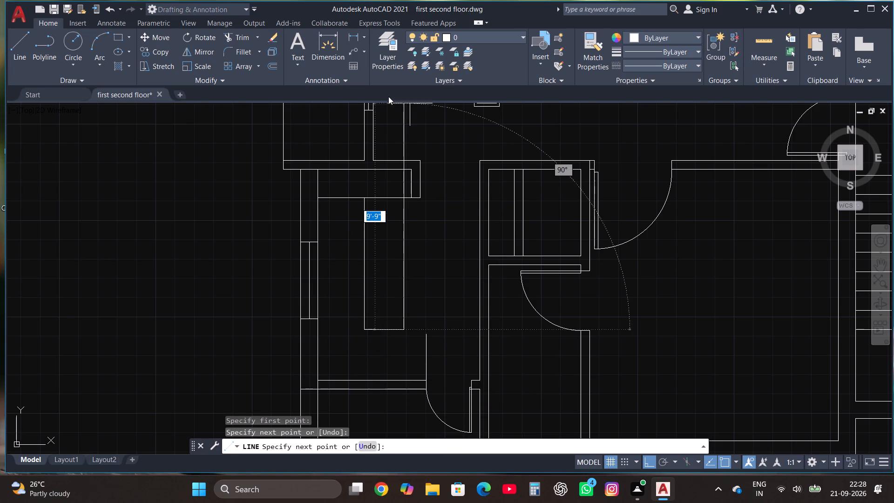
{"action": "key", "text": "Escape"}
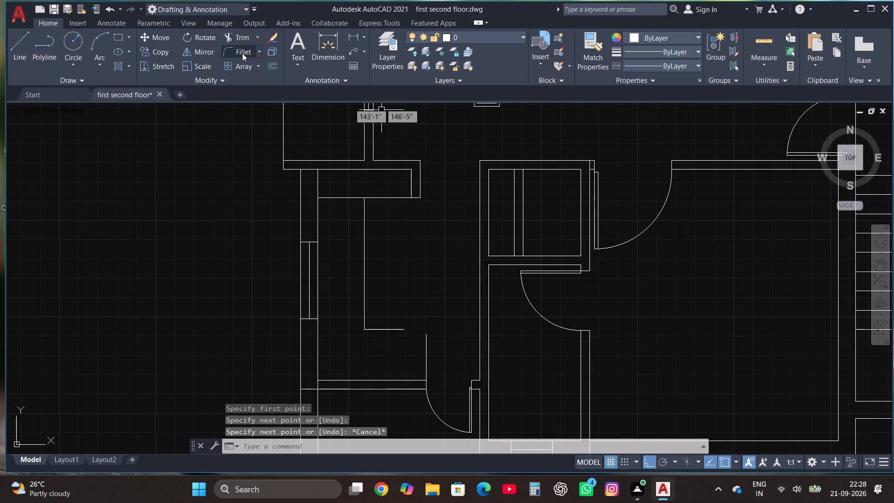
{"action": "left_click", "coordinate": [242, 53]}
{"action": "left_click", "coordinate": [393, 332]}
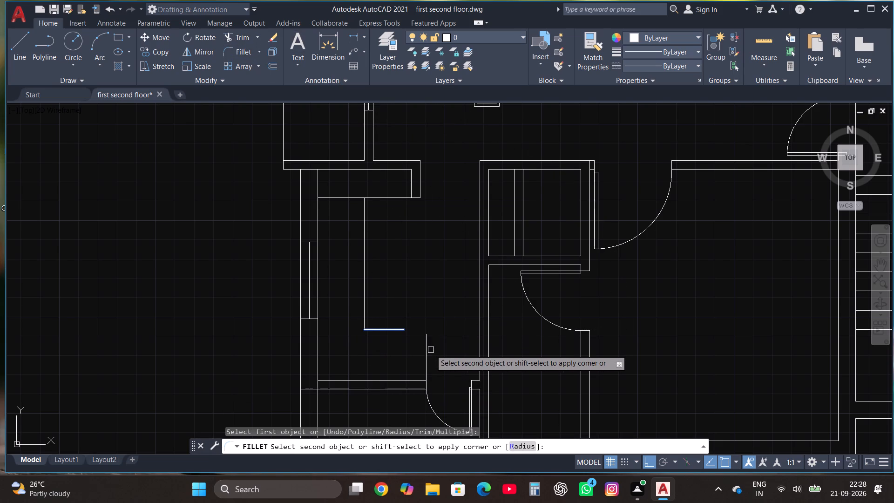
{"action": "left_click", "coordinate": [427, 349]}
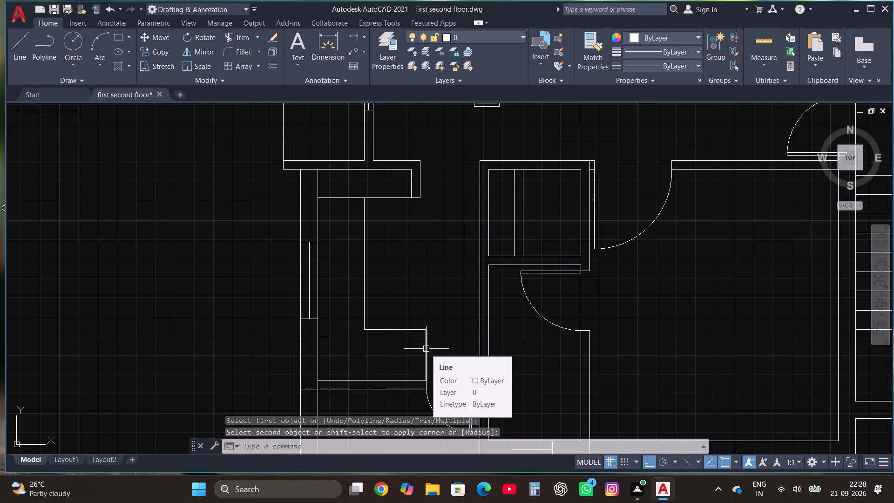
{"action": "key", "text": "grave"}
{"action": "key", "text": "Escape"}
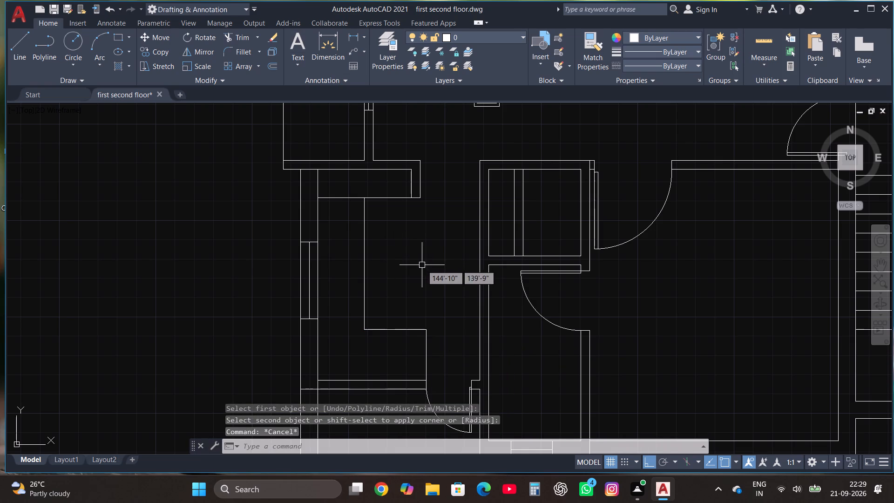
Draw a rectangle about 1'-9" by 2'-8" on the counter beside the west window, reaching the counter's front edge.
{"action": "left_click", "coordinate": [115, 40]}
{"action": "scroll", "coordinate": [325, 284], "scroll_direction": "up", "scroll_amount": 1}
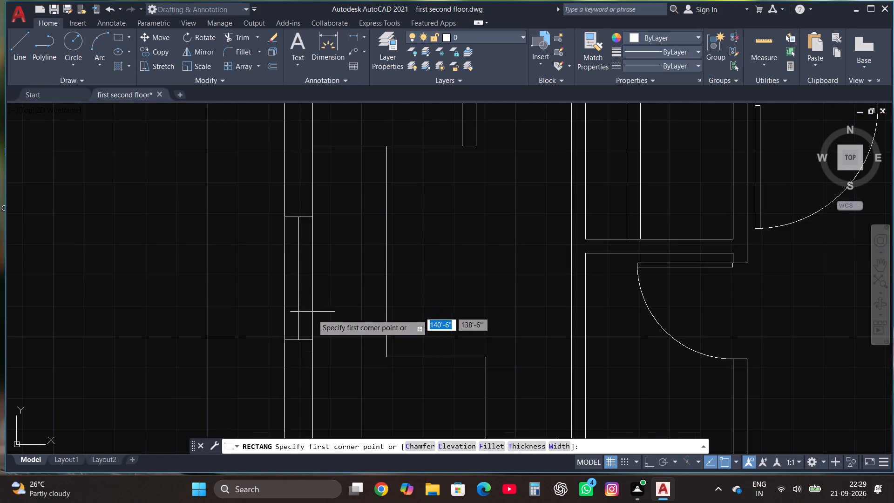
{"action": "left_click", "coordinate": [318, 318]}
{"action": "scroll", "coordinate": [325, 313], "scroll_direction": "down", "scroll_amount": 1}
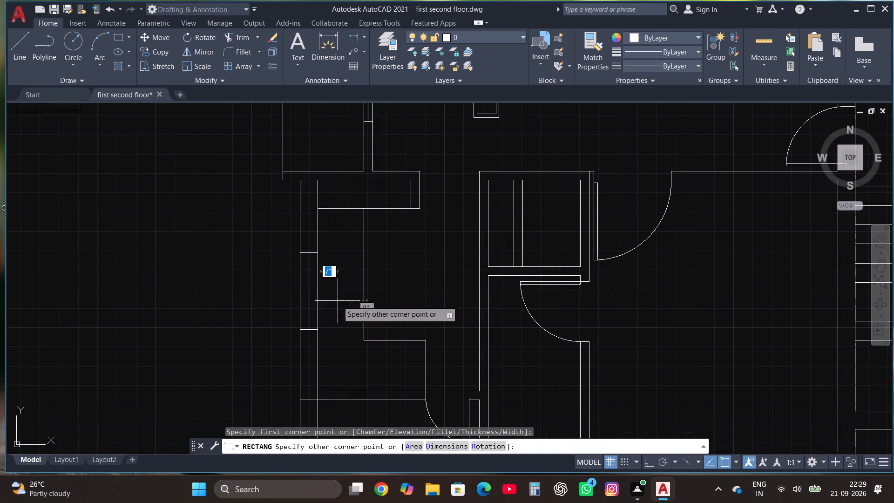
{"action": "left_click", "coordinate": [361, 253]}
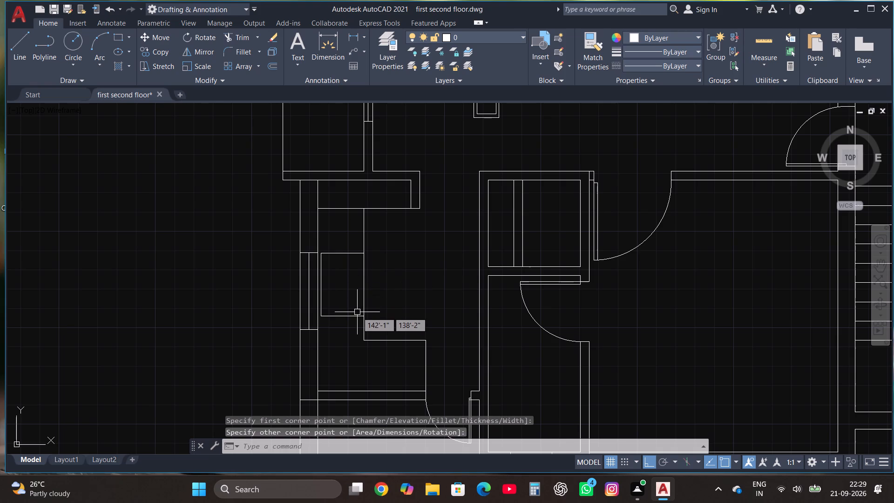
Stretch the rectangle's east edge about 1" west, away from the counter line.
{"action": "scroll", "coordinate": [357, 312], "scroll_direction": "up", "scroll_amount": 1}
{"action": "left_click", "coordinate": [368, 283]}
{"action": "scroll", "coordinate": [368, 269], "scroll_direction": "up", "scroll_amount": 2}
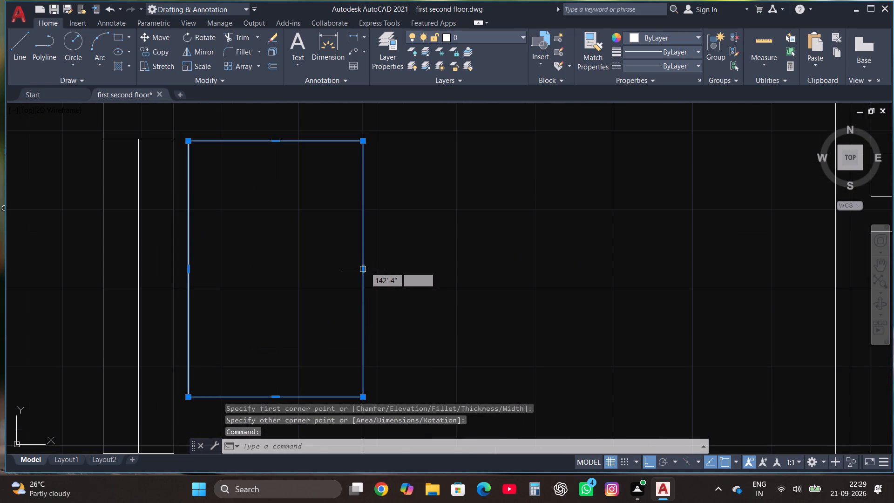
{"action": "left_click", "coordinate": [364, 267]}
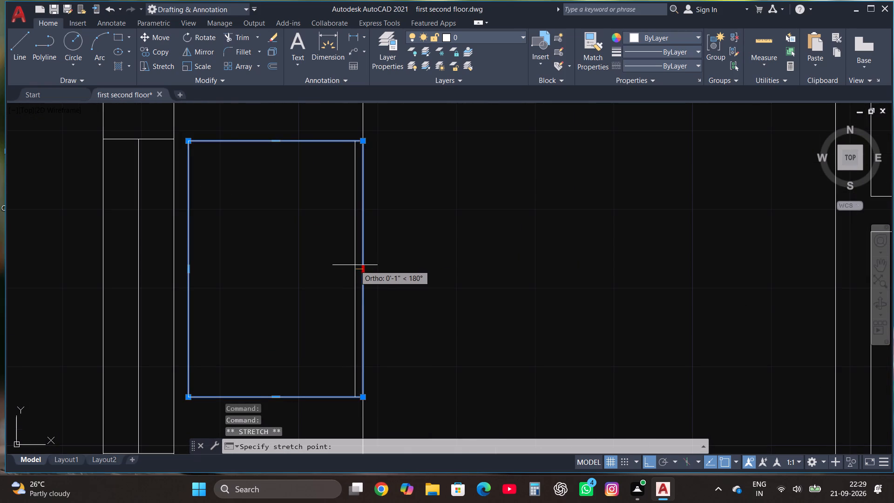
{"action": "left_click", "coordinate": [355, 265]}
{"action": "key", "text": "Escape"}
{"action": "scroll", "coordinate": [391, 273], "scroll_direction": "down", "scroll_amount": 2}
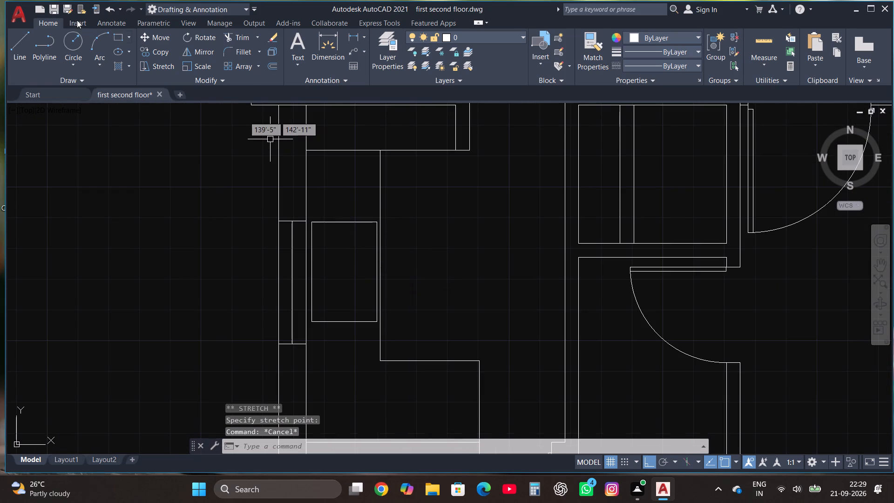
Draw a horizontal line across the middle of the counter rectangle, from its west edge to its east edge.
{"action": "left_click", "coordinate": [23, 41]}
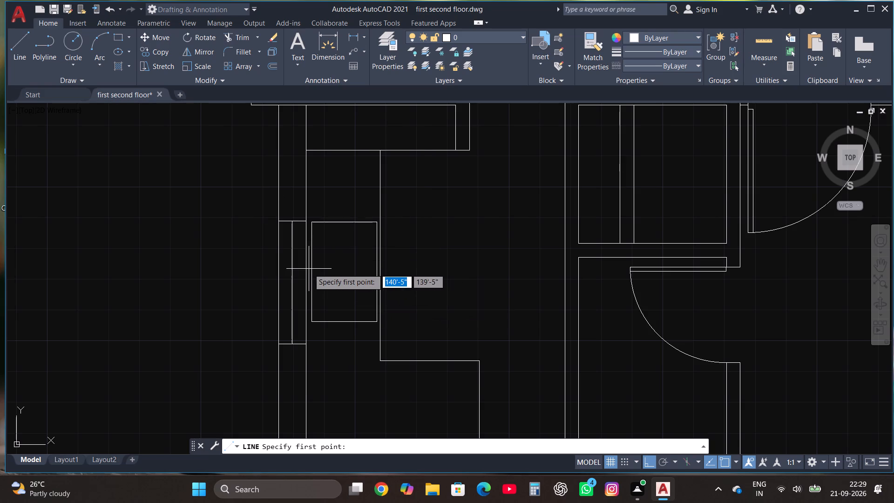
{"action": "left_click", "coordinate": [313, 272]}
{"action": "scroll", "coordinate": [365, 272], "scroll_direction": "up", "scroll_amount": 2}
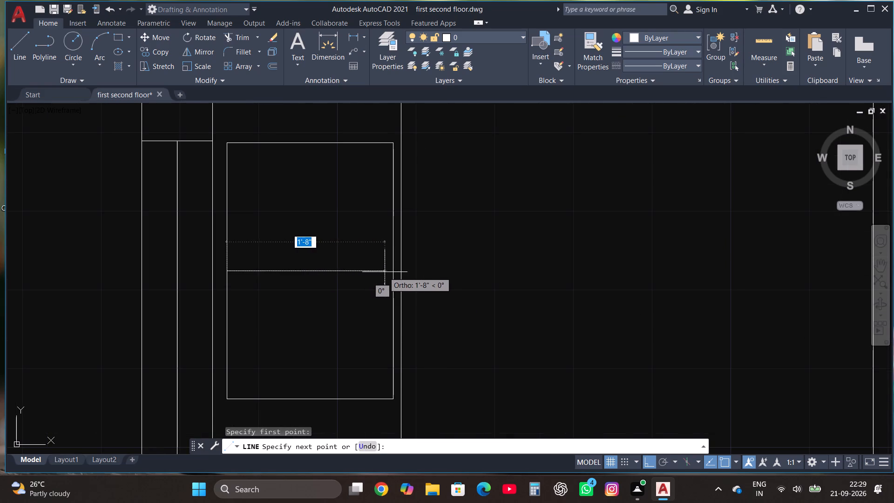
{"action": "left_click", "coordinate": [395, 268]}
{"action": "key", "text": "Escape"}
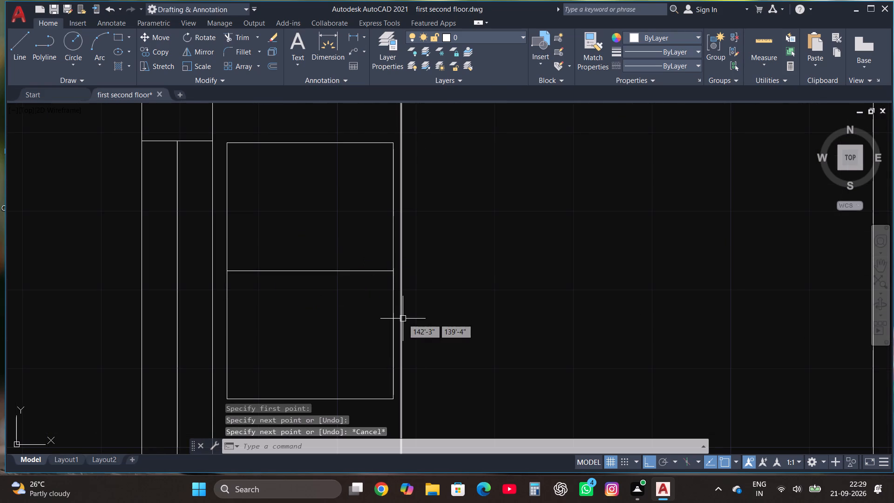
Draw an inner rectangle about 1'-8" by 1'-3", slightly inset within the north half of the counter rectangle.
{"action": "left_click", "coordinate": [115, 34]}
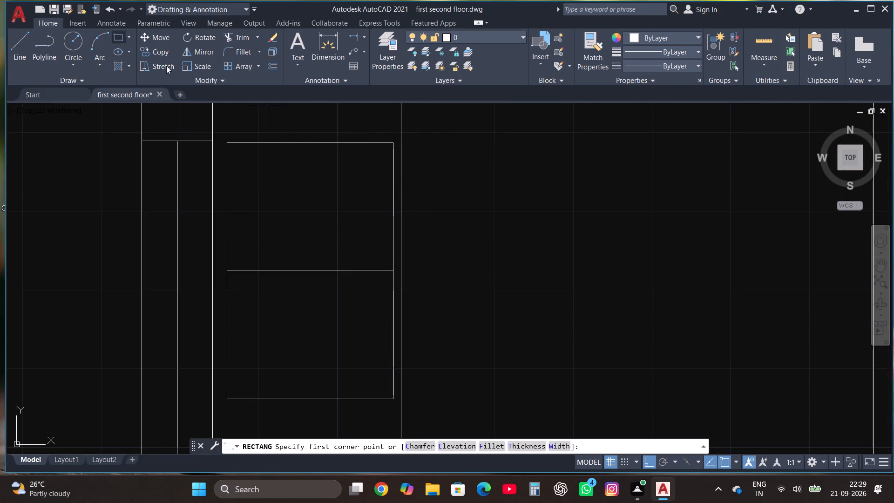
{"action": "left_click", "coordinate": [231, 147]}
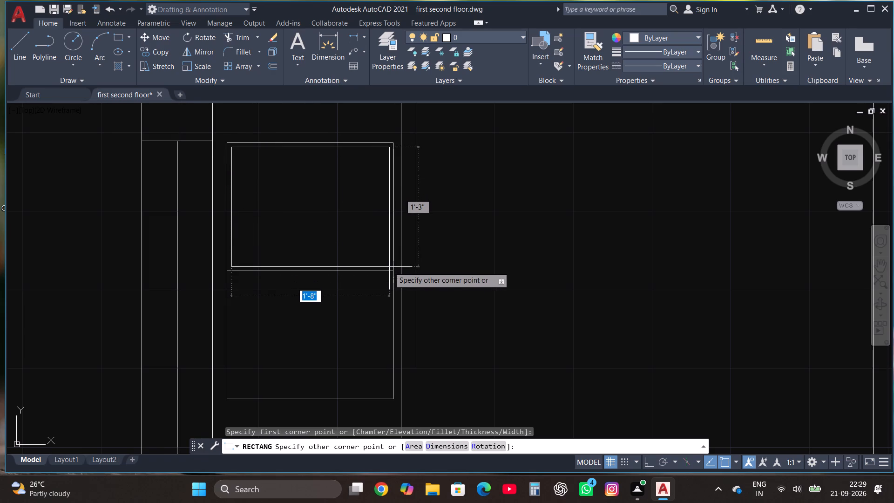
{"action": "left_click", "coordinate": [389, 267]}
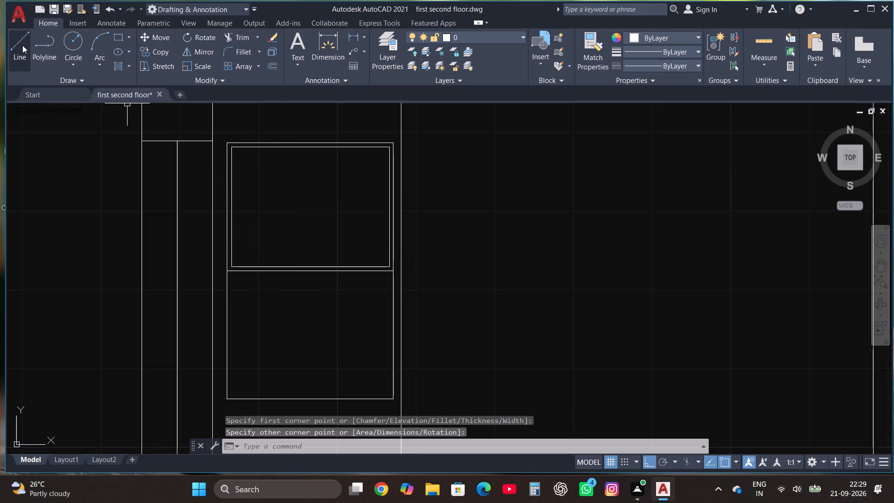
Draw the two crossing diagonals between opposite corners of the inner rectangle.
{"action": "left_click", "coordinate": [22, 45]}
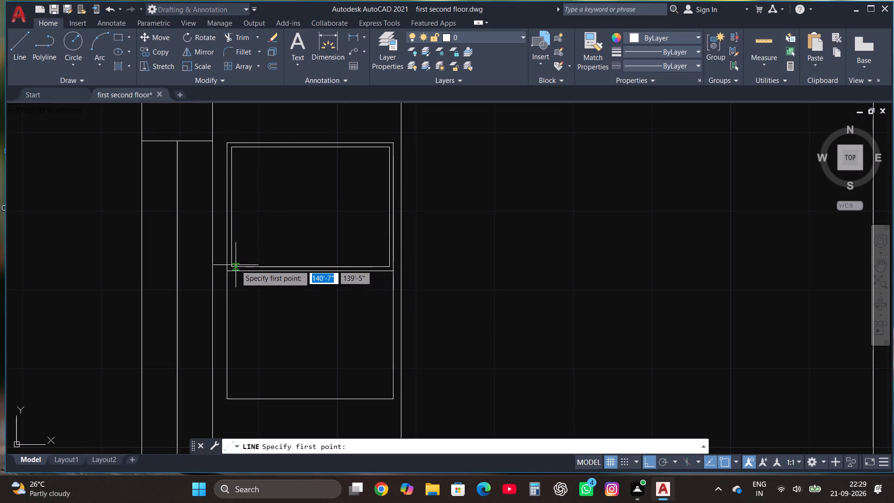
{"action": "left_click", "coordinate": [231, 266]}
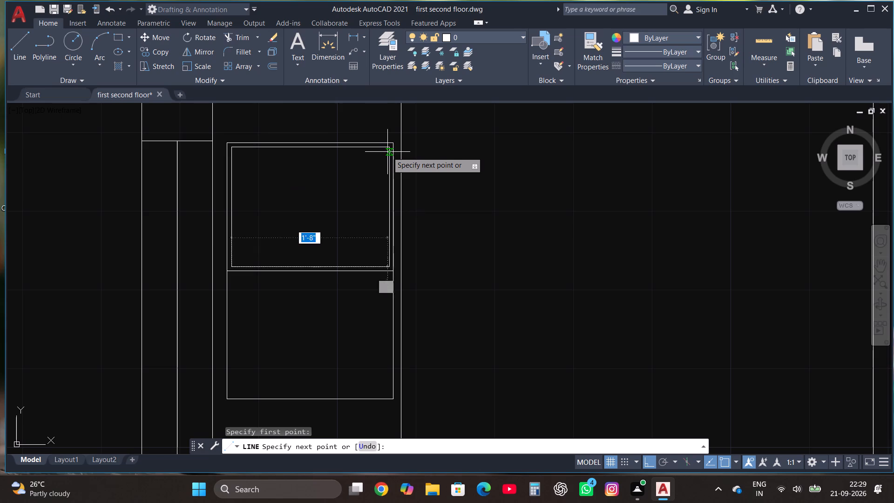
{"action": "left_click", "coordinate": [388, 147]}
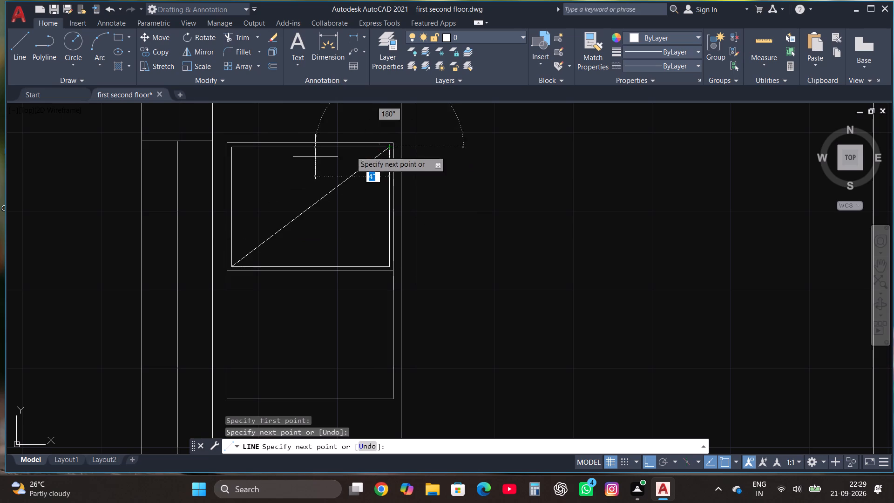
{"action": "left_click", "coordinate": [16, 47]}
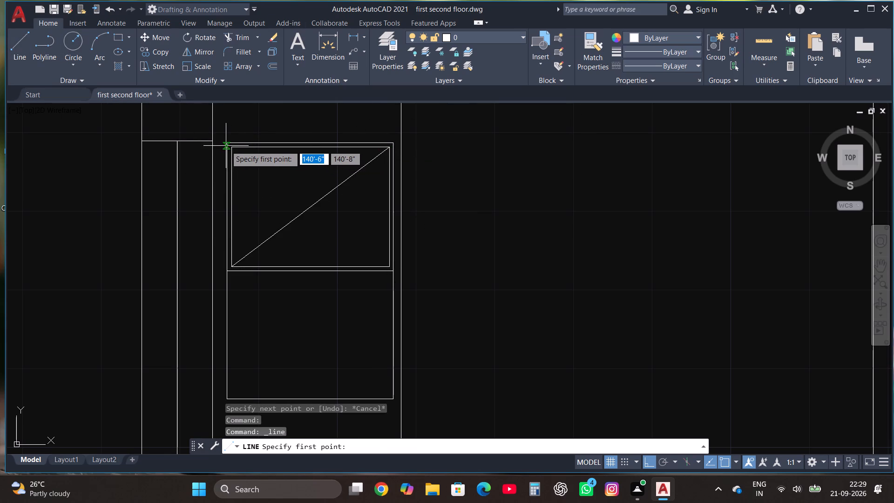
{"action": "left_click", "coordinate": [230, 147]}
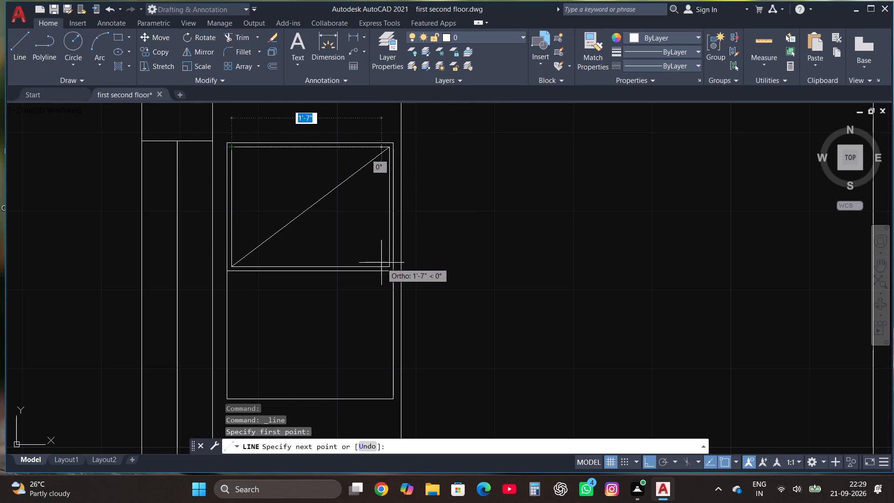
{"action": "left_click", "coordinate": [388, 267]}
{"action": "key", "text": "Escape"}
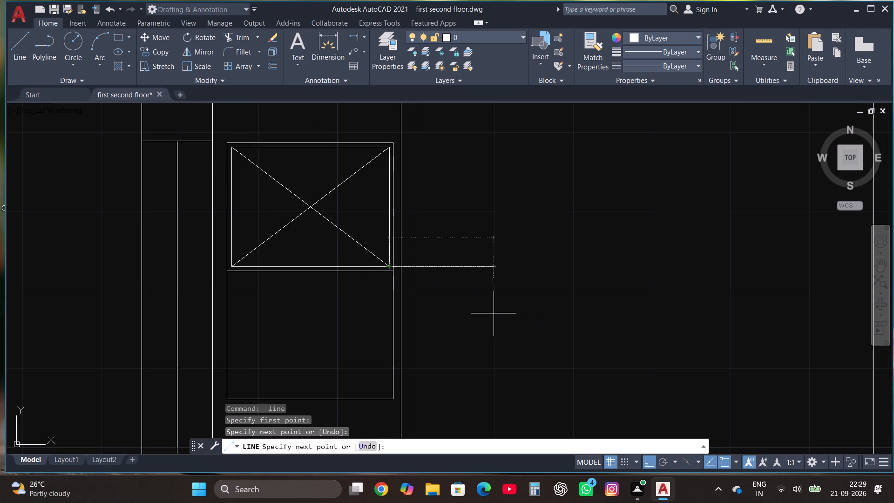
Draw a circle of about 1" radius centred where the inner rectangle's two diagonals cross.
{"action": "left_click", "coordinate": [70, 49]}
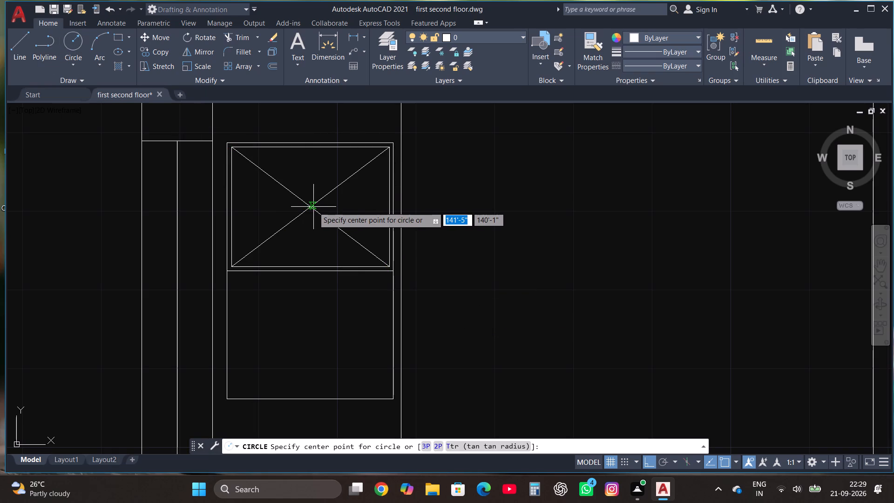
{"action": "left_click", "coordinate": [308, 207]}
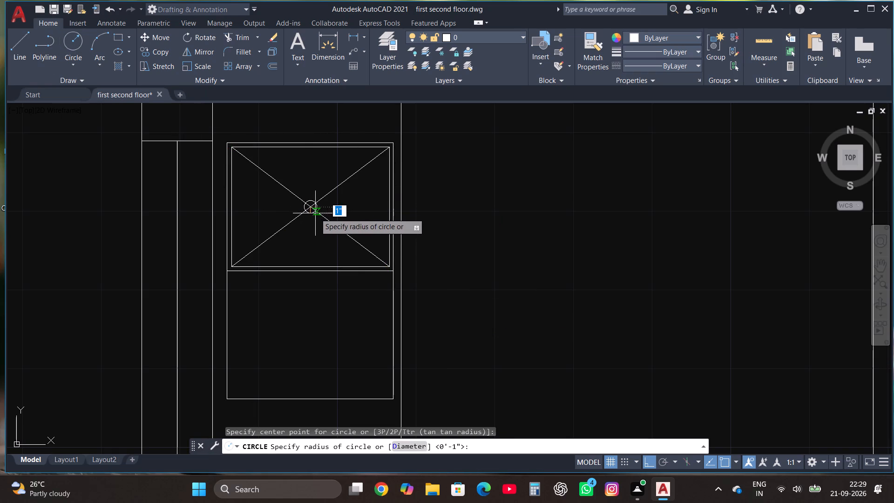
{"action": "left_click", "coordinate": [315, 213]}
{"action": "key", "text": "Escape"}
Draw a vertical line about 1'-0" long near the west edge of the counter rectangle's empty south half.
{"action": "scroll", "coordinate": [340, 238], "scroll_direction": "down", "scroll_amount": 2}
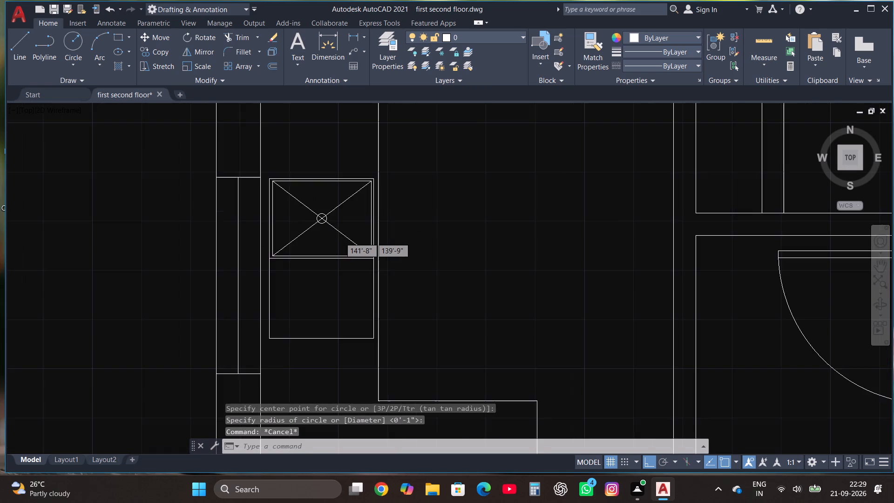
{"action": "scroll", "coordinate": [341, 276], "scroll_direction": "up", "scroll_amount": 3}
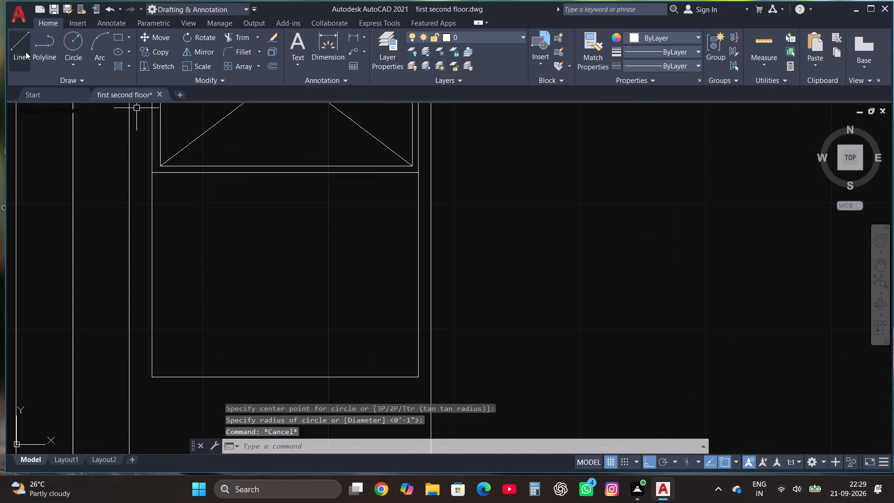
{"action": "left_click", "coordinate": [23, 43]}
{"action": "scroll", "coordinate": [205, 207], "scroll_direction": "down", "scroll_amount": 1}
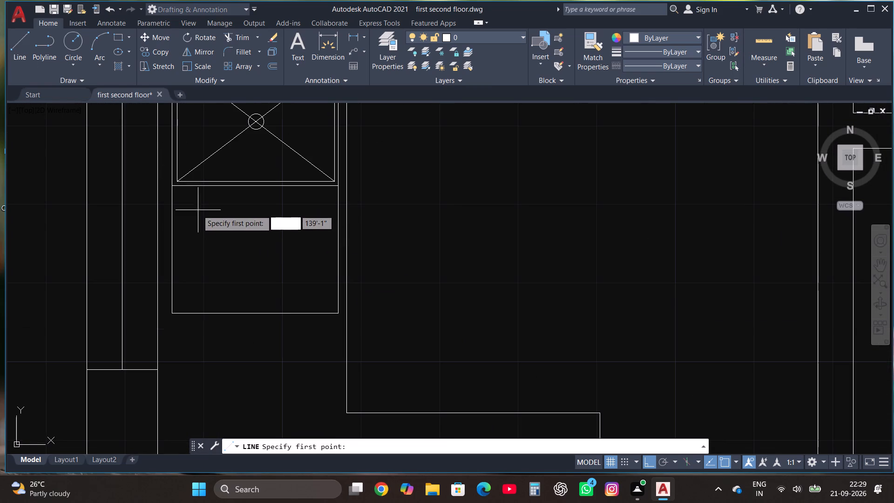
{"action": "left_click", "coordinate": [192, 201]}
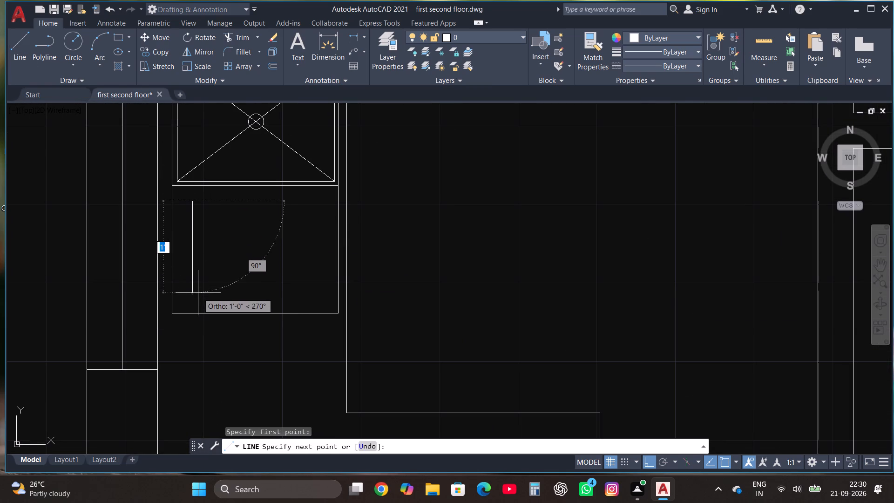
{"action": "left_click", "coordinate": [198, 293]}
{"action": "key", "text": "Escape"}
Offset the vertical line repeatedly eastward at 2" spacing, making nine copies across the south half of the counter rectangle.
{"action": "left_click", "coordinate": [190, 261]}
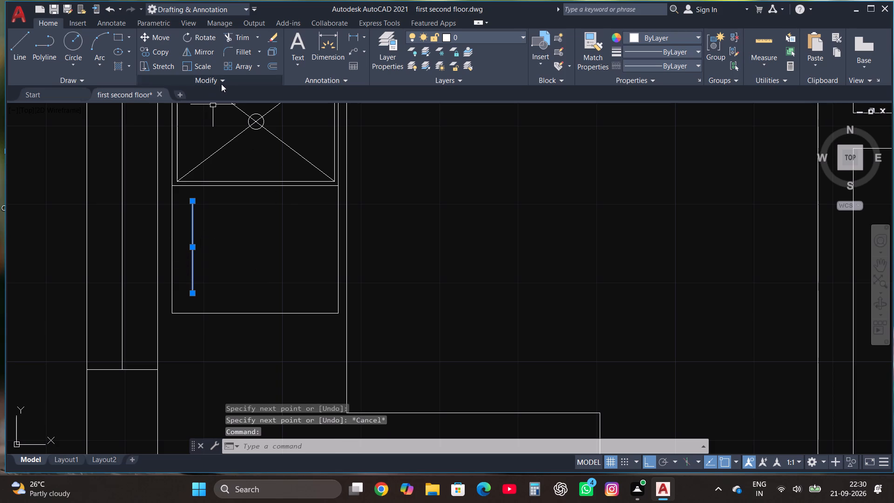
{"action": "left_click", "coordinate": [269, 69]}
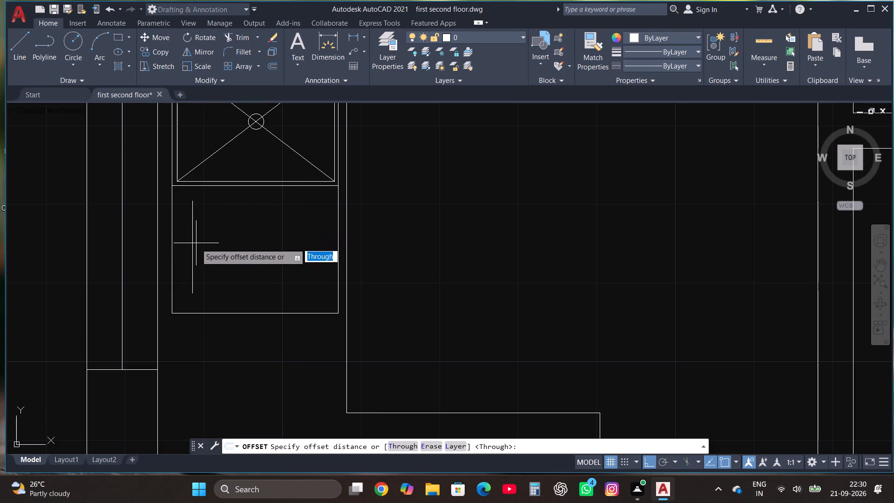
{"action": "left_click", "coordinate": [191, 247]}
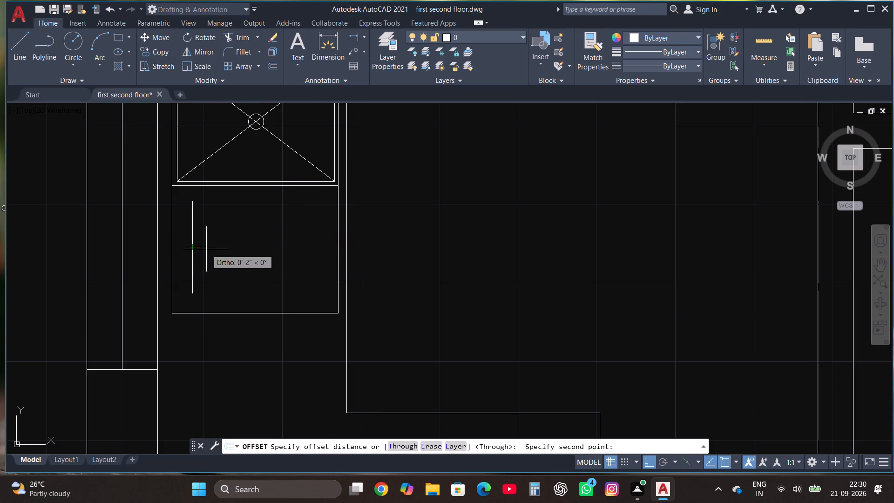
{"action": "left_click", "coordinate": [206, 249]}
{"action": "left_click", "coordinate": [214, 250]}
{"action": "left_click", "coordinate": [209, 243]}
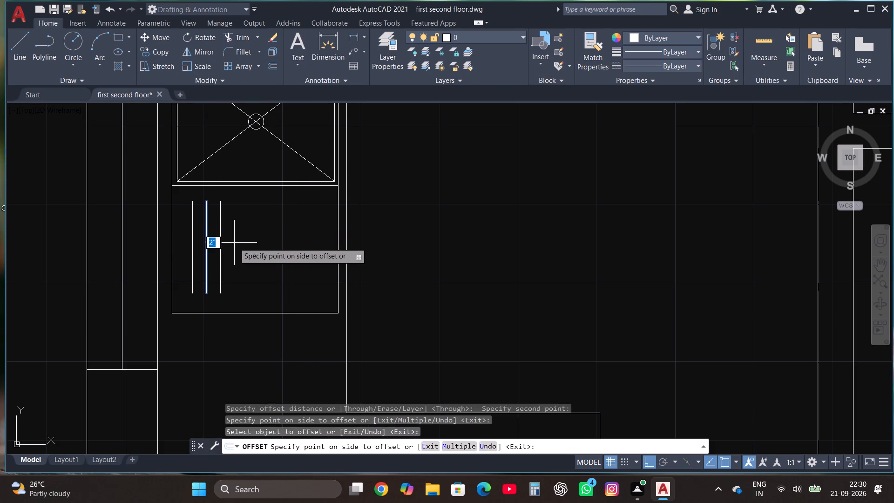
{"action": "left_click", "coordinate": [234, 243]}
{"action": "left_click", "coordinate": [222, 234]}
{"action": "left_click", "coordinate": [244, 235]}
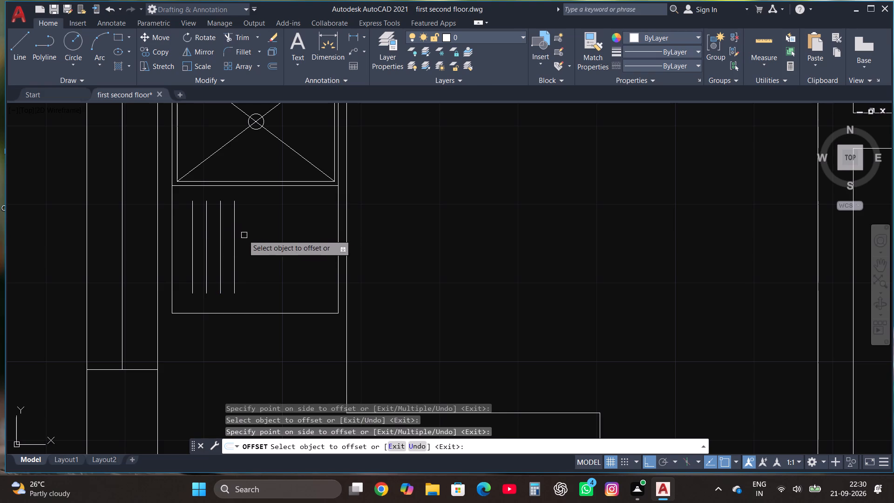
{"action": "left_click", "coordinate": [236, 229]}
{"action": "left_click", "coordinate": [291, 239]}
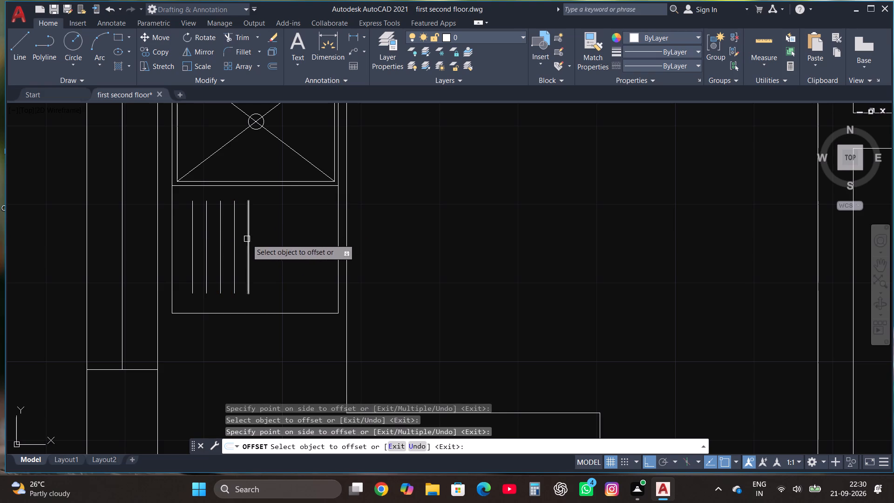
{"action": "left_click", "coordinate": [247, 239]}
{"action": "left_click", "coordinate": [277, 246]}
{"action": "left_click", "coordinate": [261, 233]}
{"action": "left_click", "coordinate": [292, 237]}
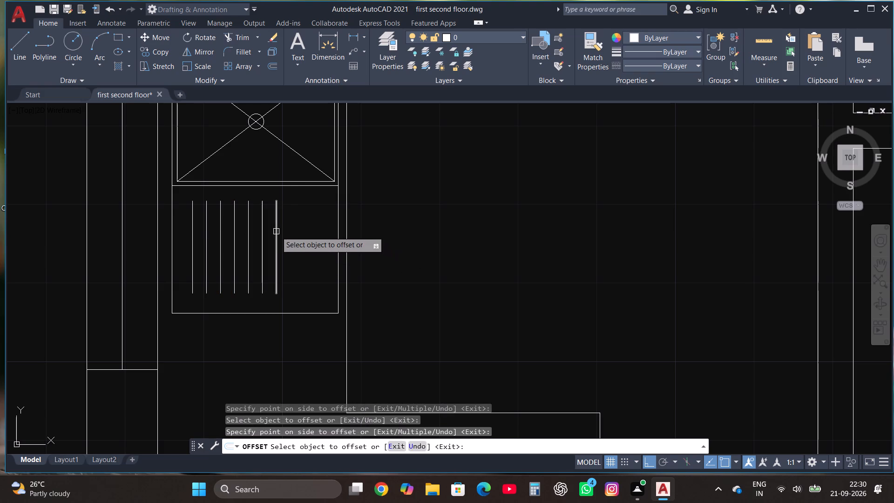
{"action": "left_click", "coordinate": [276, 231]}
{"action": "left_click", "coordinate": [299, 236]}
{"action": "left_click", "coordinate": [289, 233]}
{"action": "left_click", "coordinate": [305, 235]}
{"action": "left_click", "coordinate": [303, 231]}
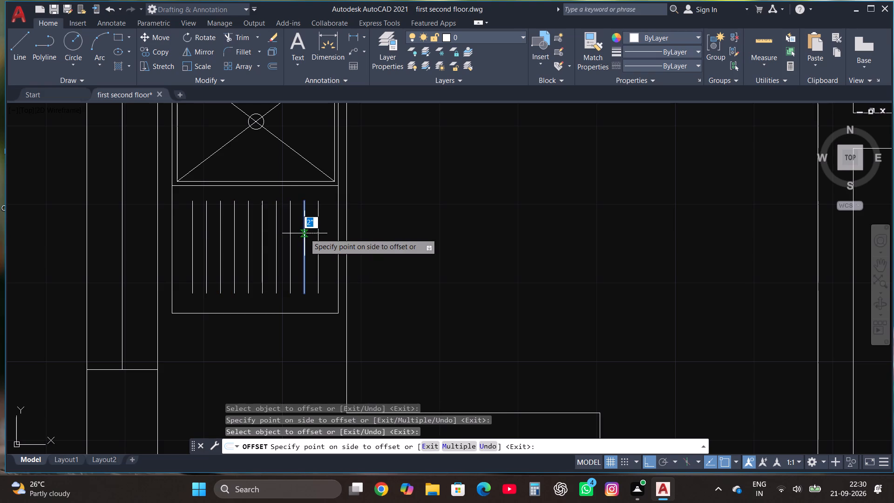
{"action": "left_click", "coordinate": [322, 235]}
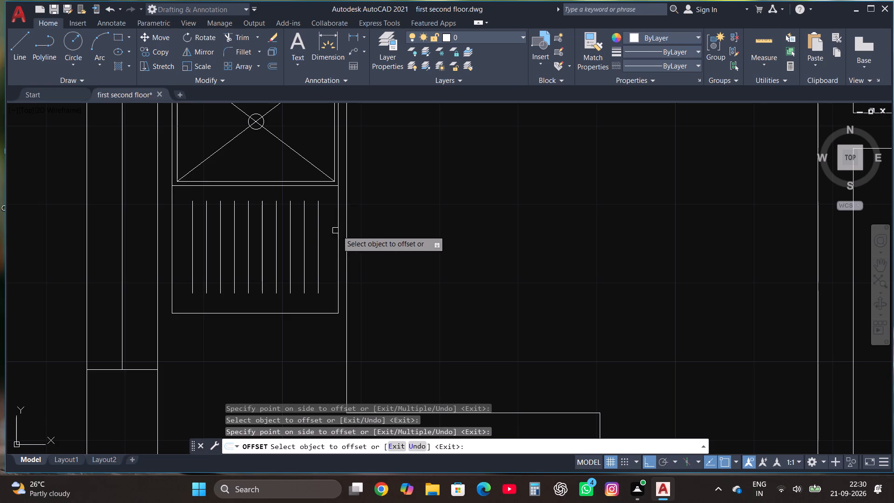
Draw a rectangle about 2'-0" by 11" within the counter's south leg, near its east end.
{"action": "scroll", "coordinate": [364, 225], "scroll_direction": "down", "scroll_amount": 4}
{"action": "scroll", "coordinate": [400, 273], "scroll_direction": "up", "scroll_amount": 3}
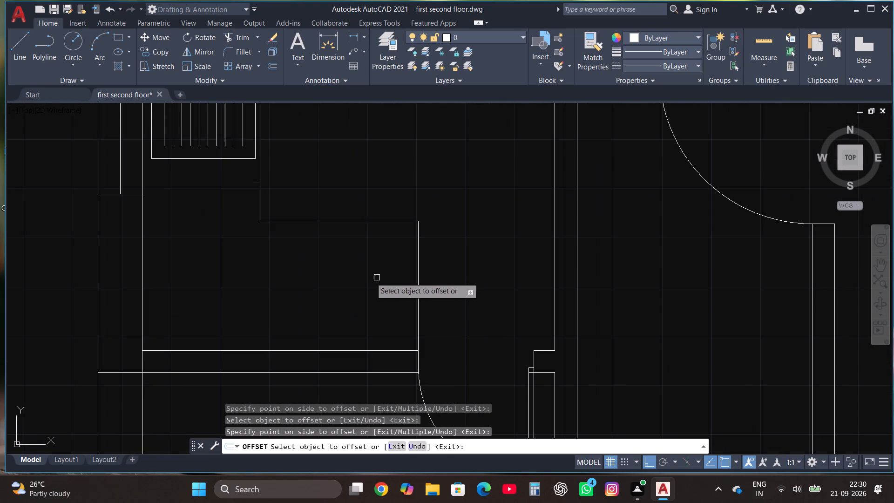
{"action": "left_click", "coordinate": [115, 35]}
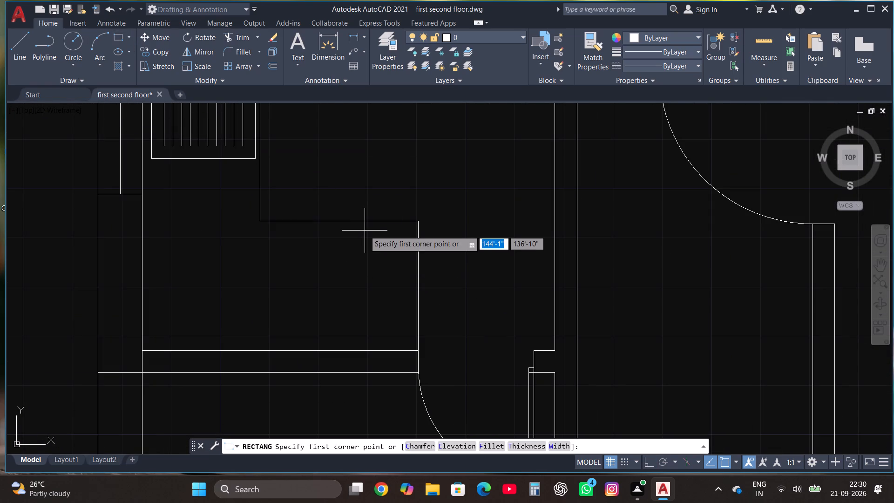
{"action": "left_click", "coordinate": [273, 265]}
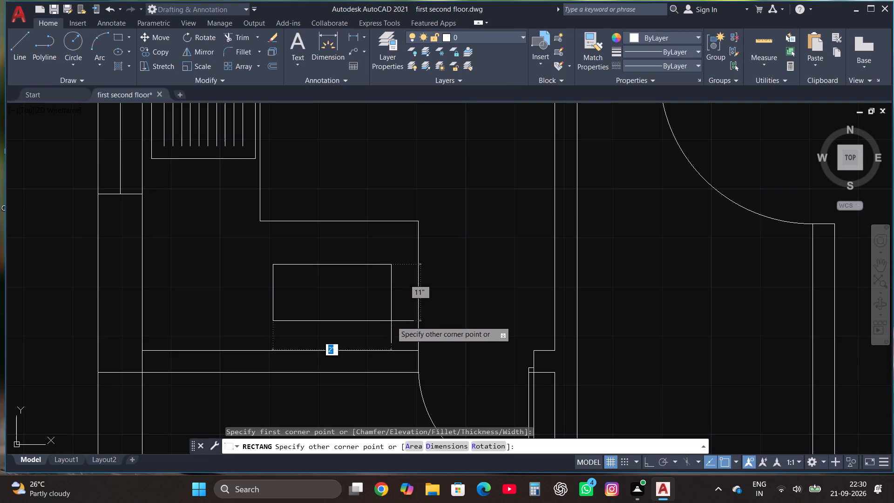
{"action": "left_click", "coordinate": [391, 321]}
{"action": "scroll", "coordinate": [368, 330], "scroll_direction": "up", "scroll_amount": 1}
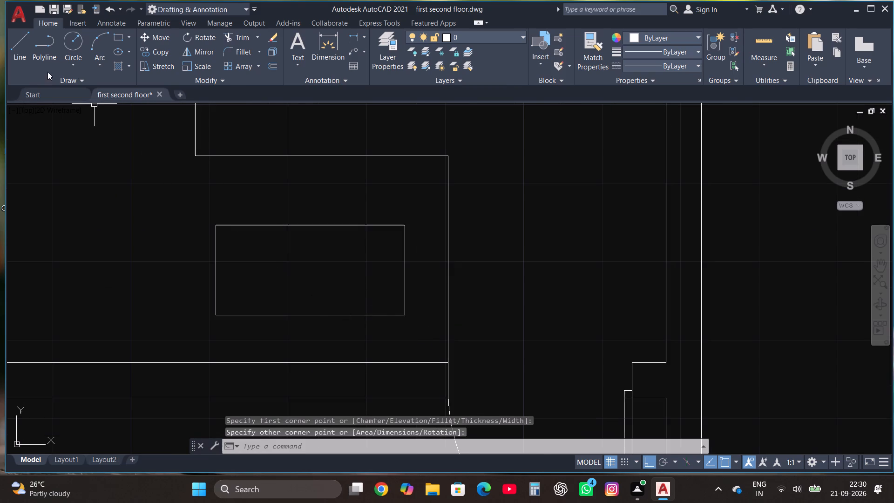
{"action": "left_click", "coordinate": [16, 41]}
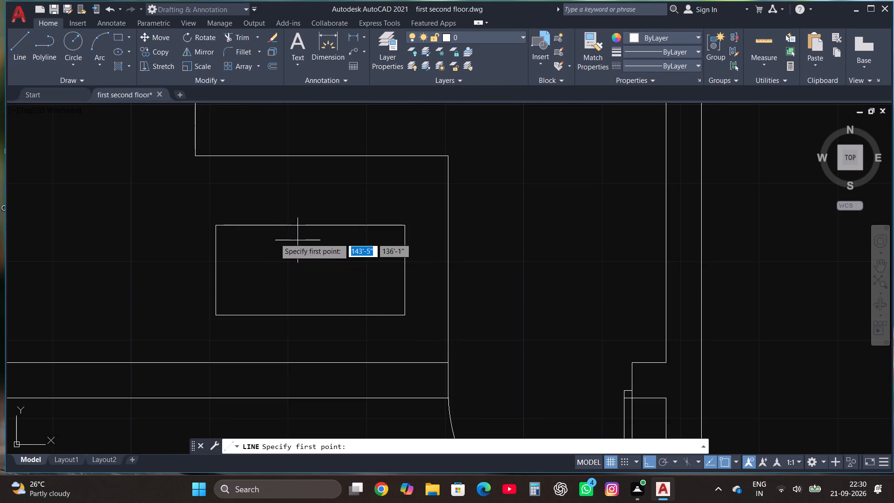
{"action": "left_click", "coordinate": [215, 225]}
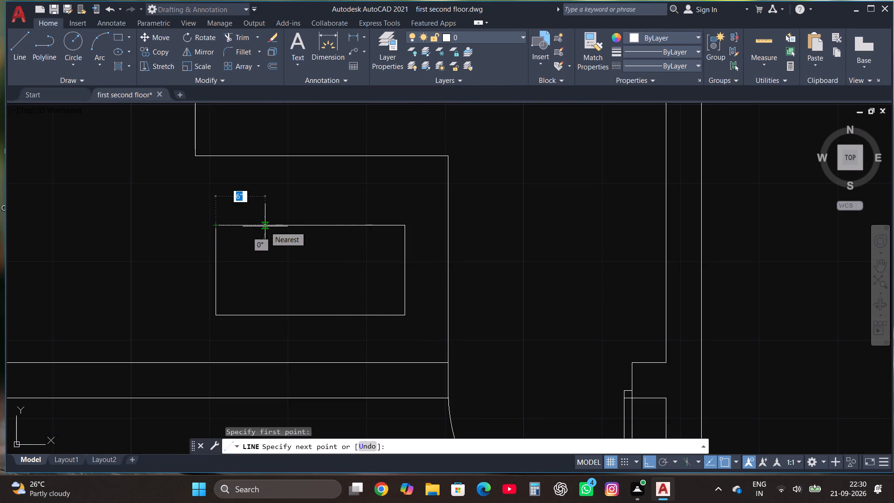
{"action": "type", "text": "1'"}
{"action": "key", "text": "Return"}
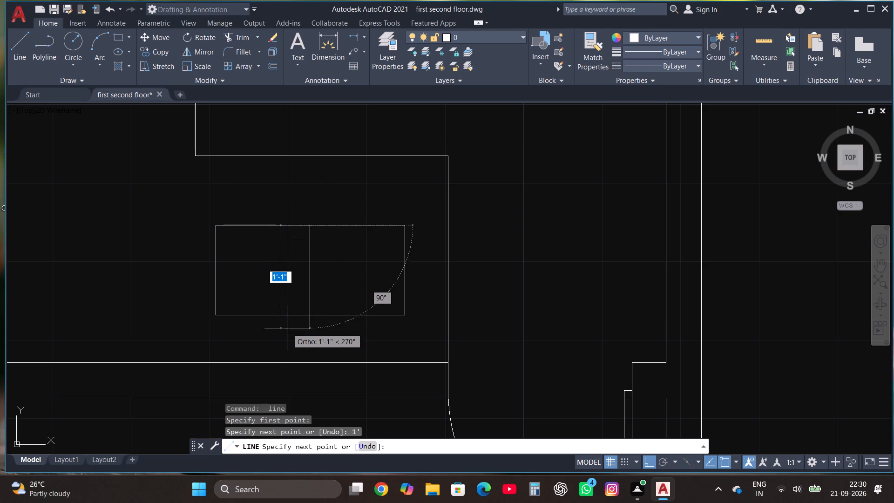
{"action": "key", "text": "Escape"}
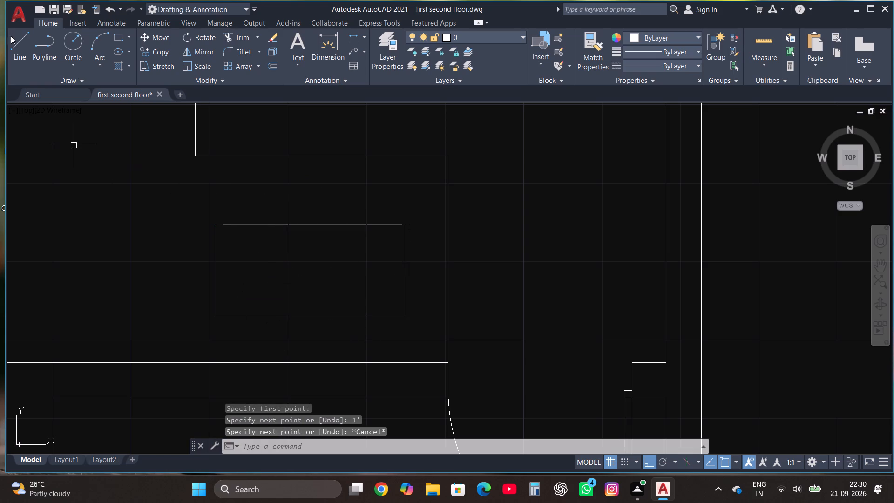
Draw a line 10" east from the new rectangle's northwest corner along its north edge, continuing south past the south edge.
{"action": "left_click", "coordinate": [15, 45]}
{"action": "left_click", "coordinate": [217, 225]}
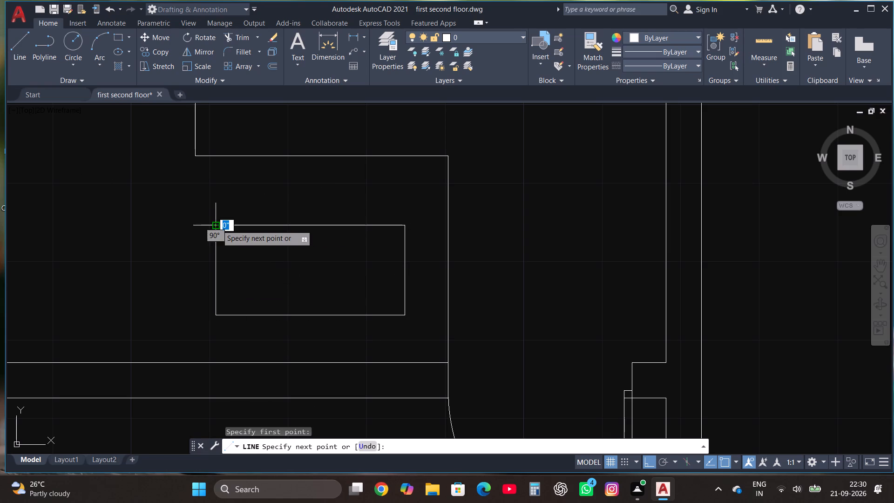
{"action": "type", "text": "10\""}
{"action": "key", "text": "Return"}
{"action": "left_click", "coordinate": [287, 330]}
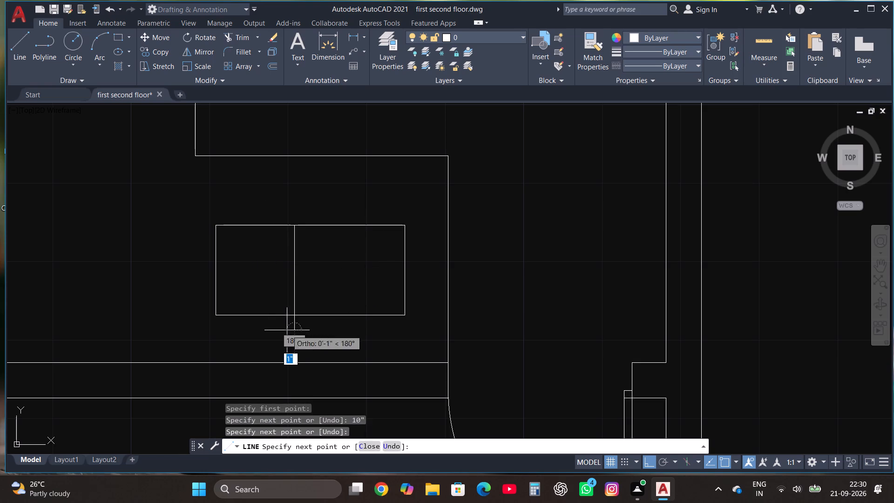
{"action": "key", "text": "Escape"}
Draw a line 10" west from the rectangle's northeast corner along its north edge, continuing south past the south edge.
{"action": "left_click", "coordinate": [26, 38]}
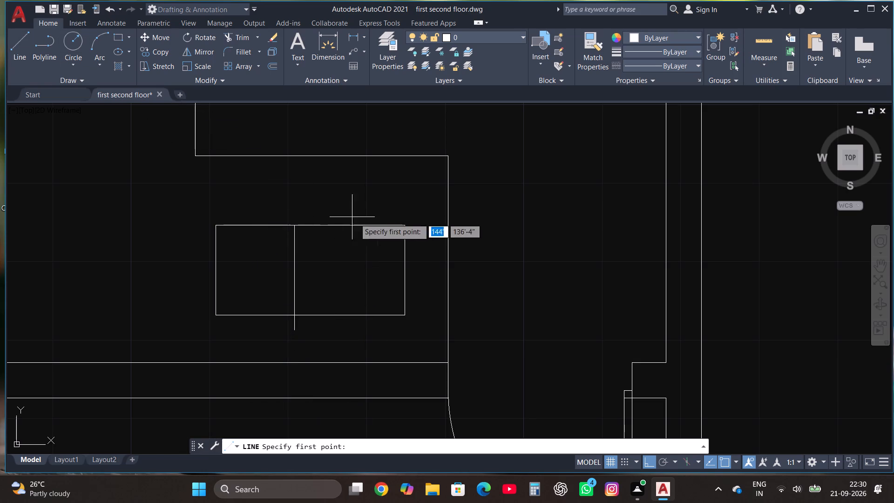
{"action": "left_click", "coordinate": [404, 227]}
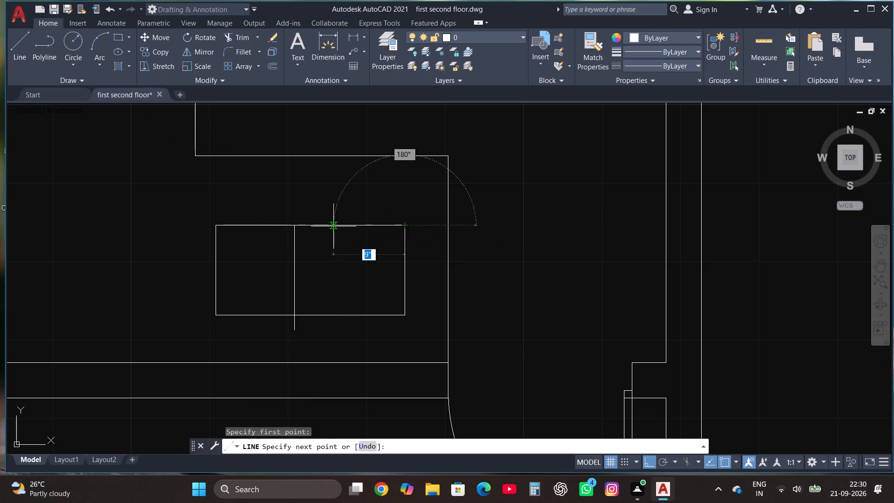
{"action": "type", "text": "10\""}
{"action": "key", "text": "Return"}
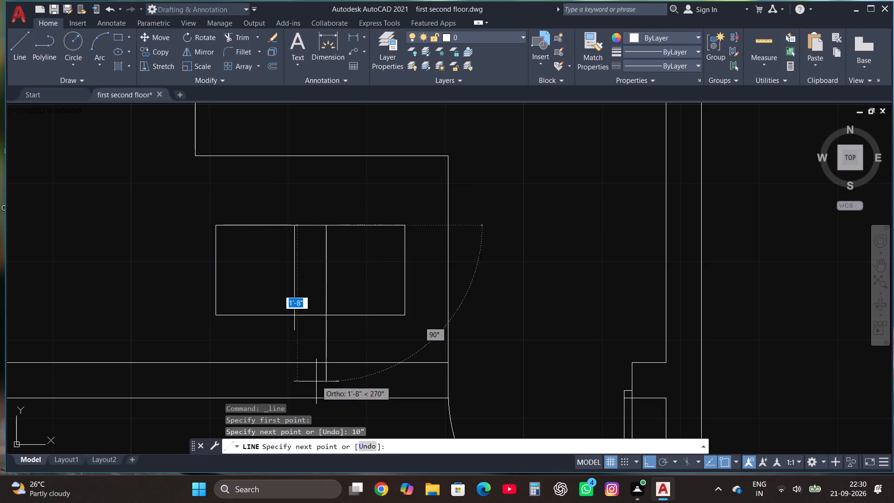
{"action": "left_click", "coordinate": [324, 344]}
{"action": "key", "text": "Escape"}
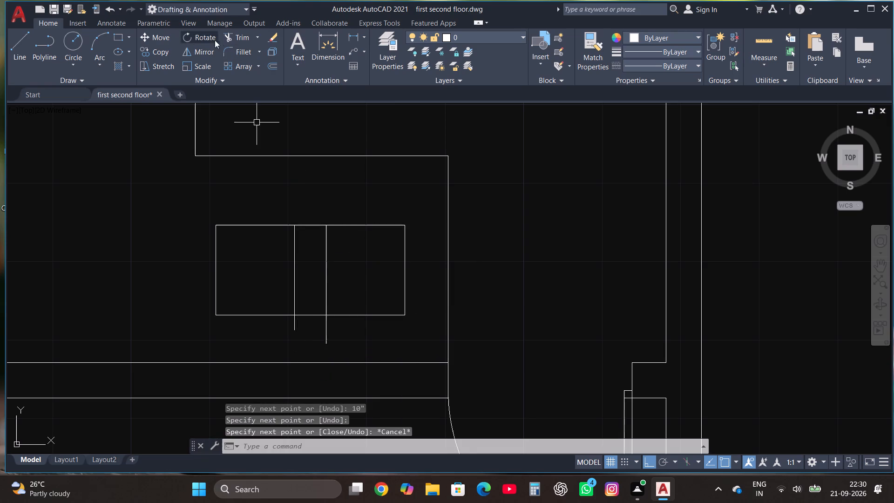
Trim the ends of both vertical divider lines that project beyond the rectangle's south edge.
{"action": "left_click", "coordinate": [236, 34]}
{"action": "left_click", "coordinate": [292, 326]}
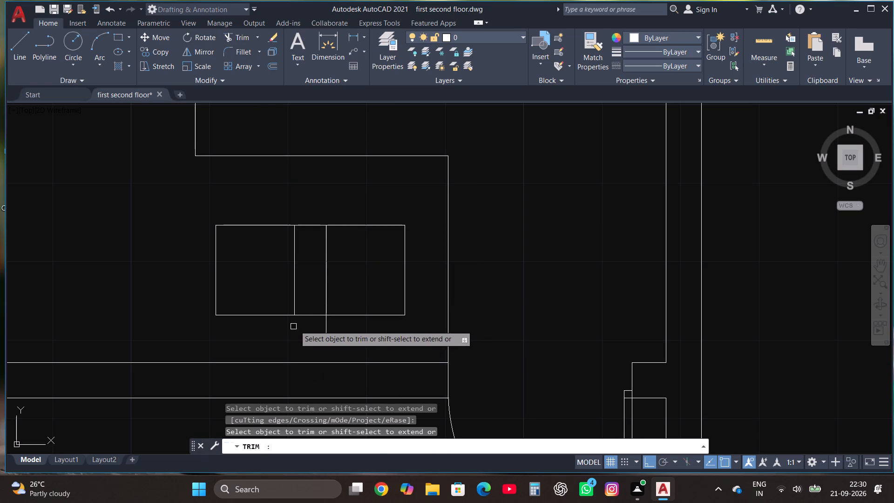
{"action": "left_click", "coordinate": [327, 327]}
{"action": "key", "text": "Escape"}
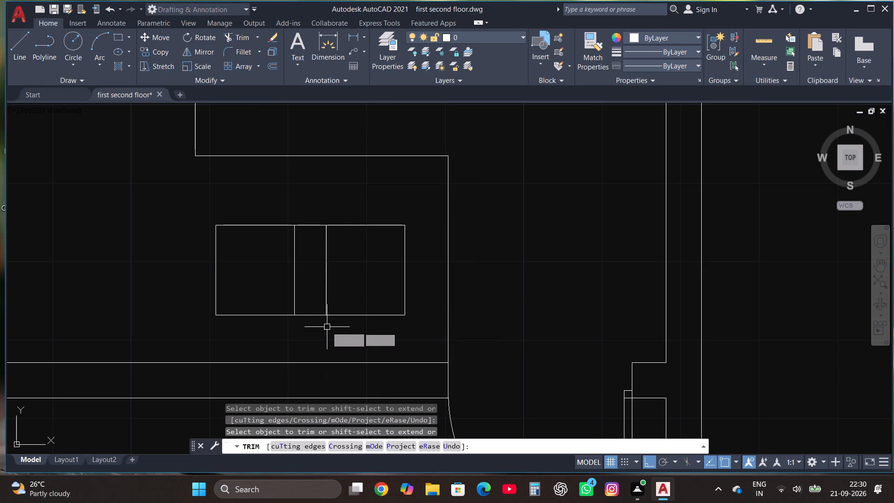
Draw an inset rectangle about 9" by 11" just inside each of the fixture's west and east compartments.
{"action": "scroll", "coordinate": [336, 304], "scroll_direction": "down", "scroll_amount": 1}
{"action": "scroll", "coordinate": [331, 328], "scroll_direction": "up", "scroll_amount": 1}
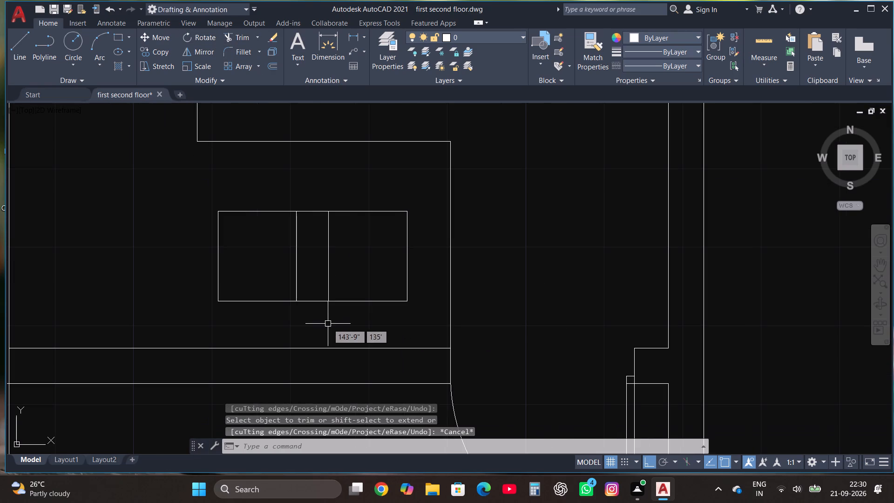
{"action": "scroll", "coordinate": [281, 286], "scroll_direction": "up", "scroll_amount": 1}
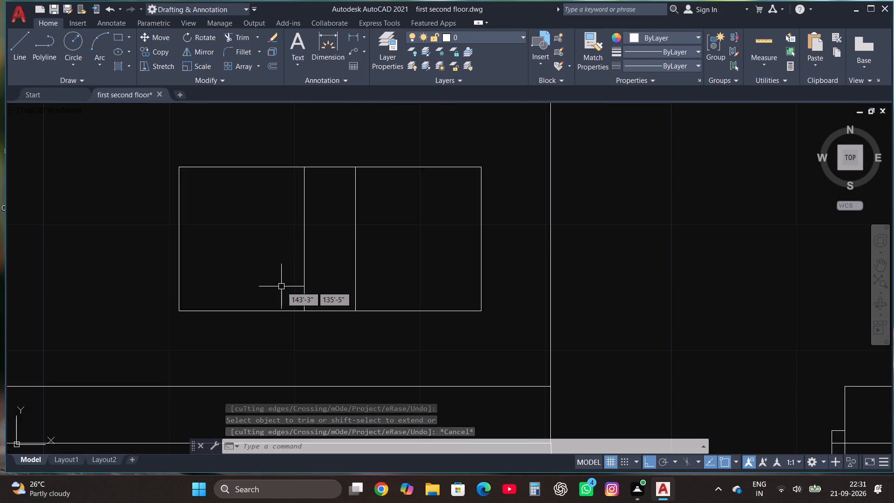
{"action": "left_click", "coordinate": [115, 40]}
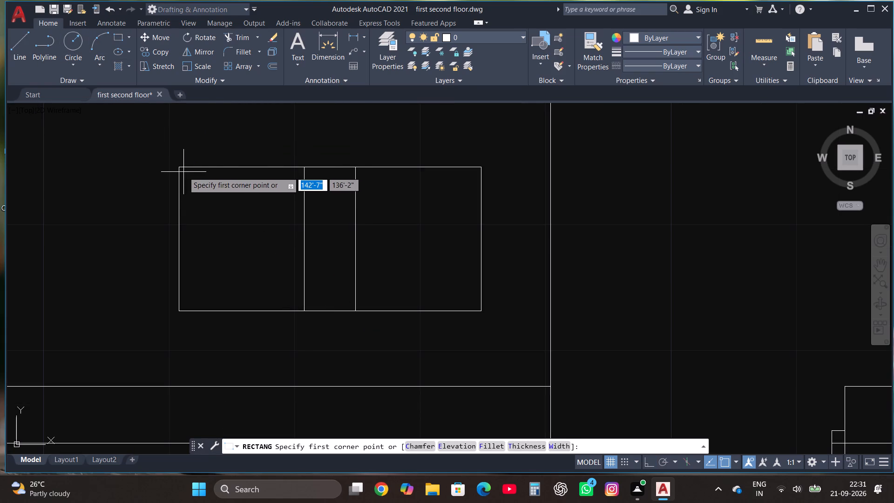
{"action": "left_click", "coordinate": [183, 172]}
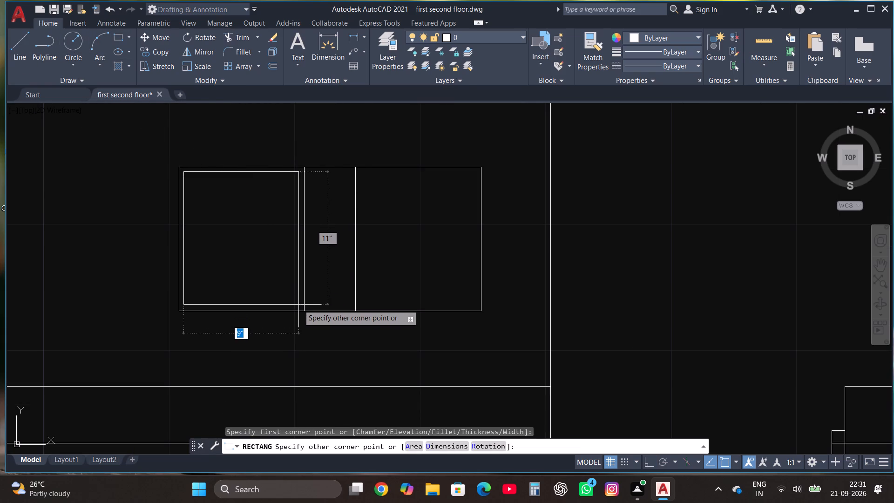
{"action": "left_click", "coordinate": [301, 307]}
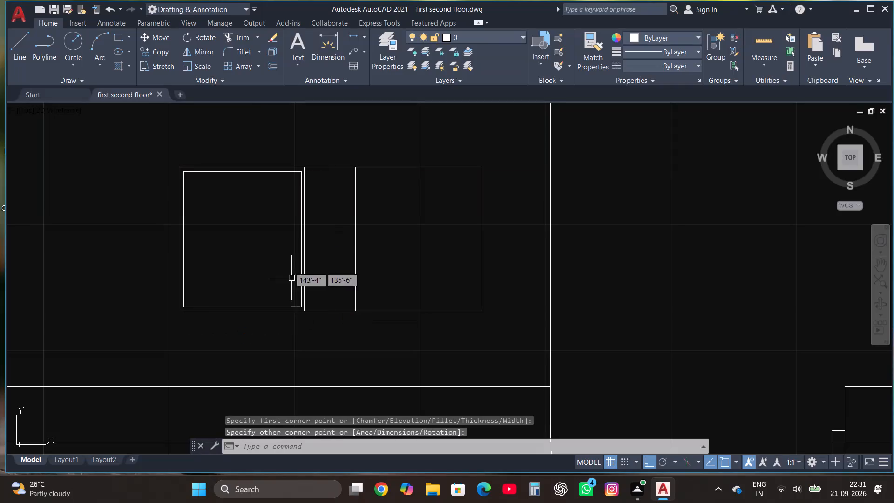
{"action": "left_click", "coordinate": [113, 37]}
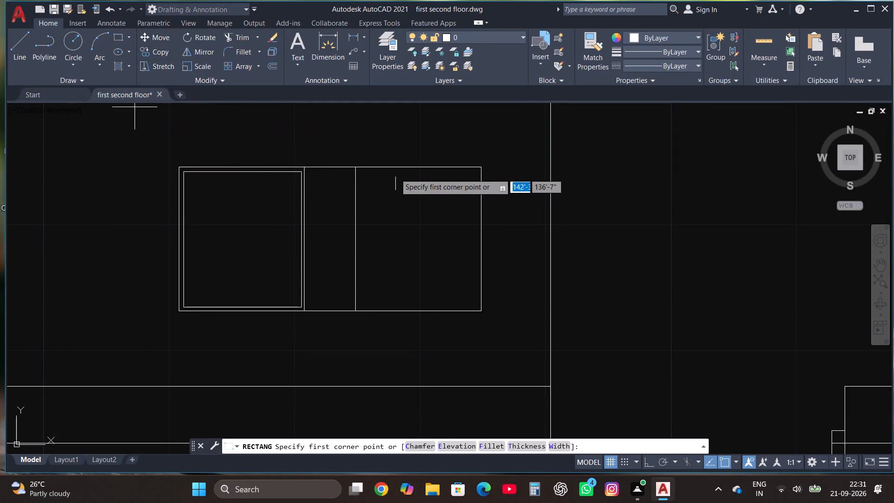
{"action": "left_click", "coordinate": [359, 171]}
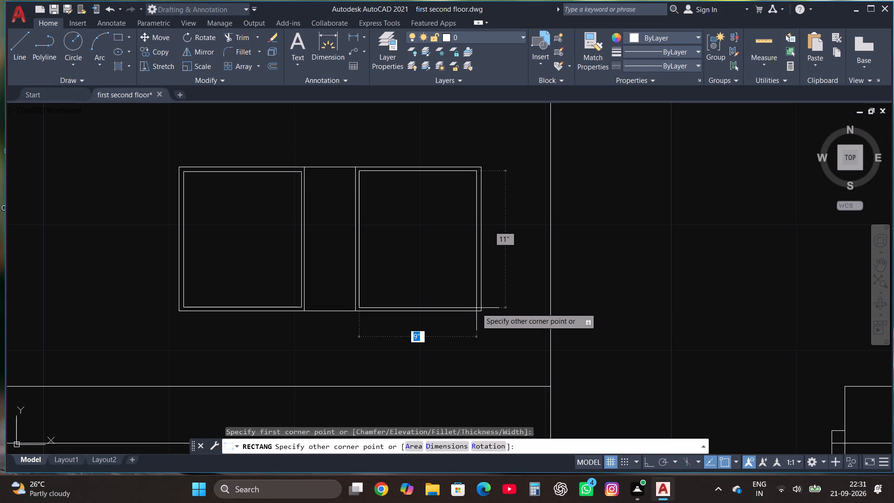
{"action": "left_click", "coordinate": [478, 307]}
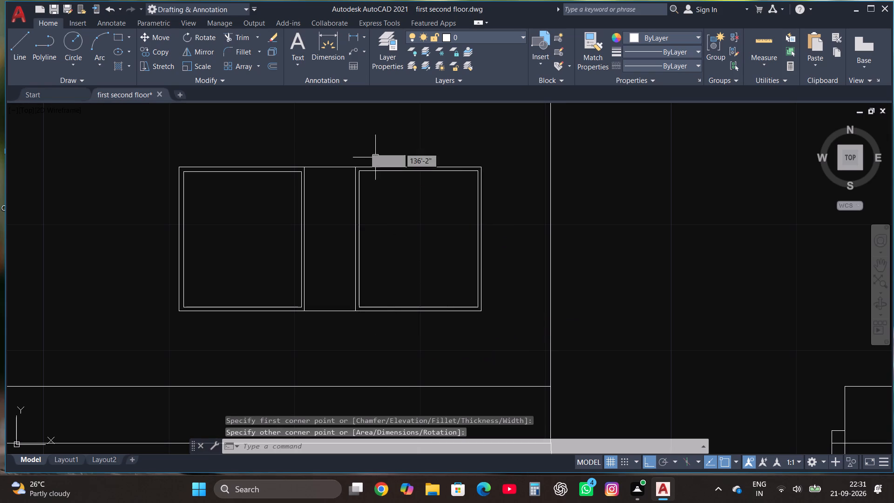
Draw a burner circle inside the fixture's west compartment and shift it slightly east to centre it.
{"action": "left_click", "coordinate": [68, 43]}
{"action": "left_click", "coordinate": [236, 230]}
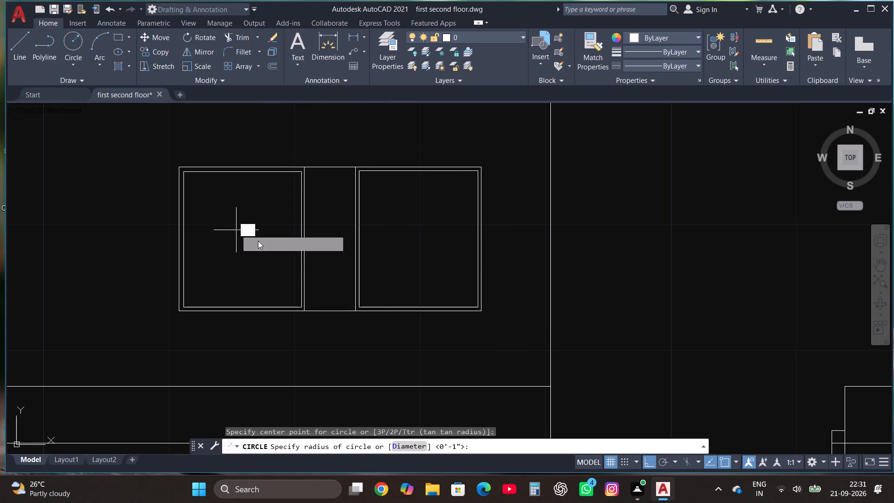
{"action": "left_click", "coordinate": [279, 260]}
{"action": "scroll", "coordinate": [355, 275], "scroll_direction": "down", "scroll_amount": 2}
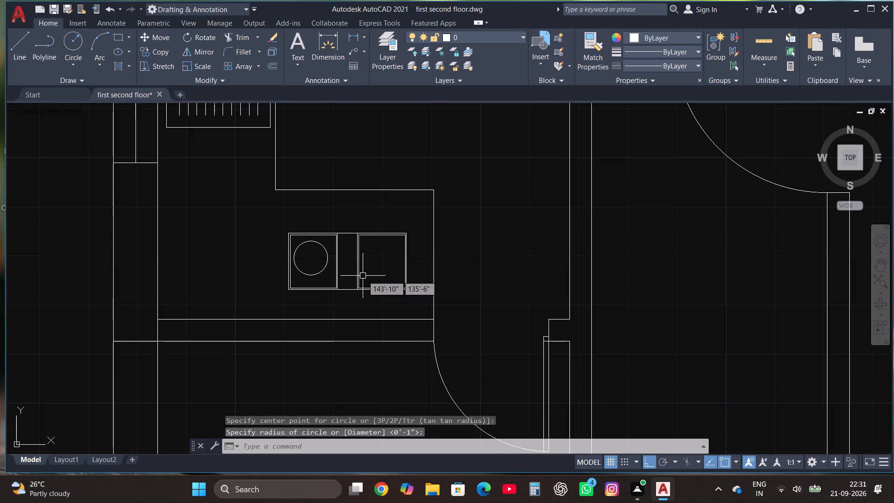
{"action": "scroll", "coordinate": [321, 266], "scroll_direction": "up", "scroll_amount": 2}
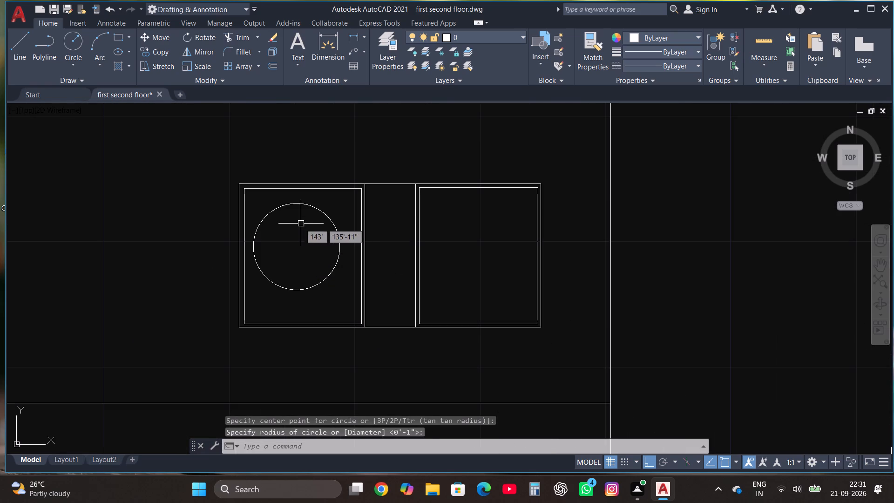
{"action": "left_click", "coordinate": [284, 204]}
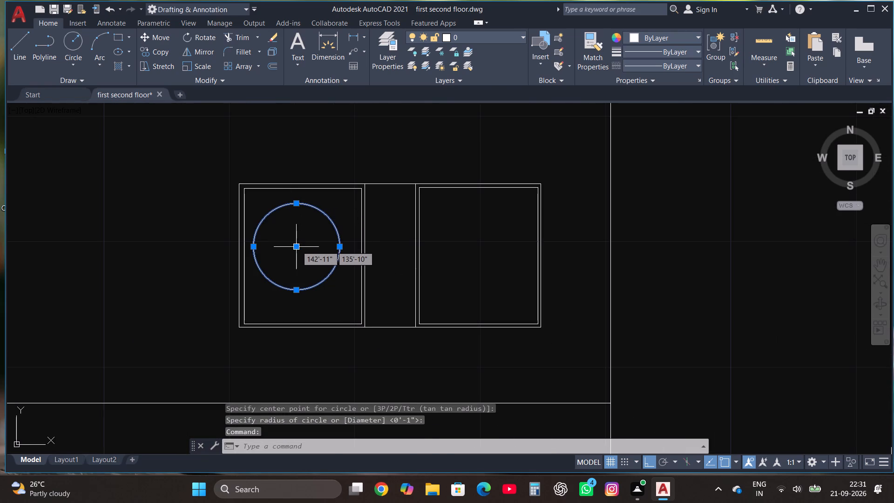
{"action": "left_click", "coordinate": [297, 246]}
{"action": "left_click", "coordinate": [302, 250]}
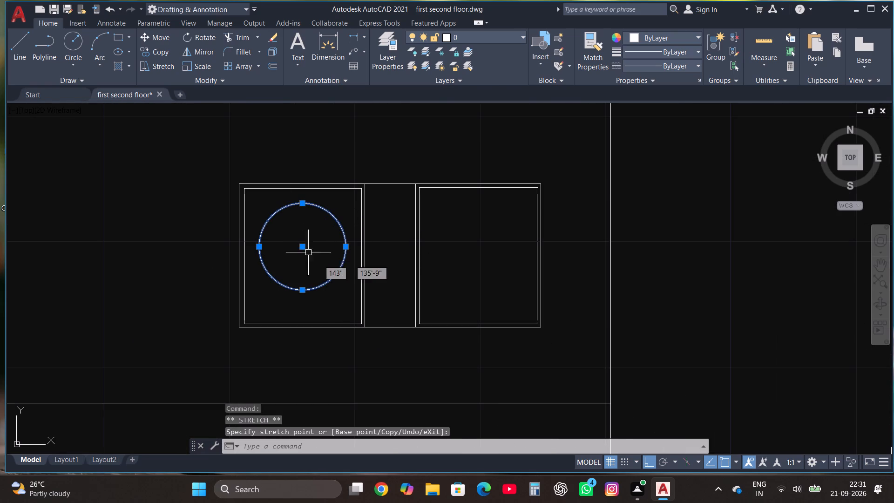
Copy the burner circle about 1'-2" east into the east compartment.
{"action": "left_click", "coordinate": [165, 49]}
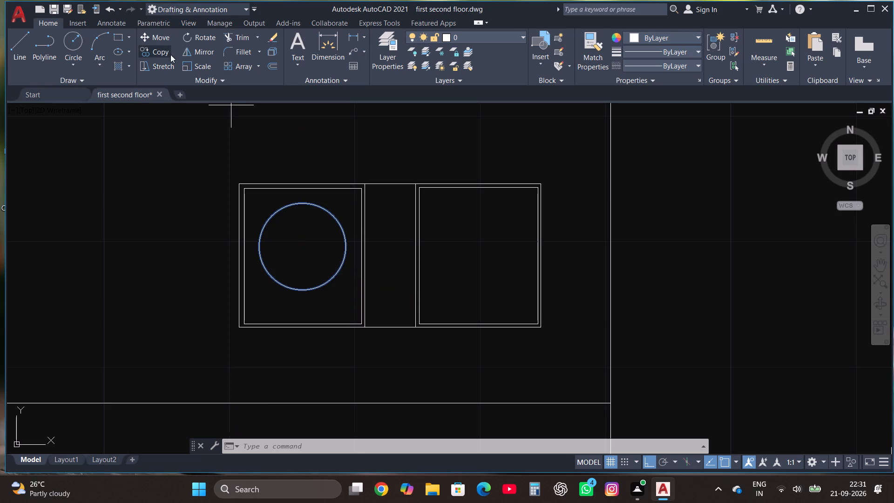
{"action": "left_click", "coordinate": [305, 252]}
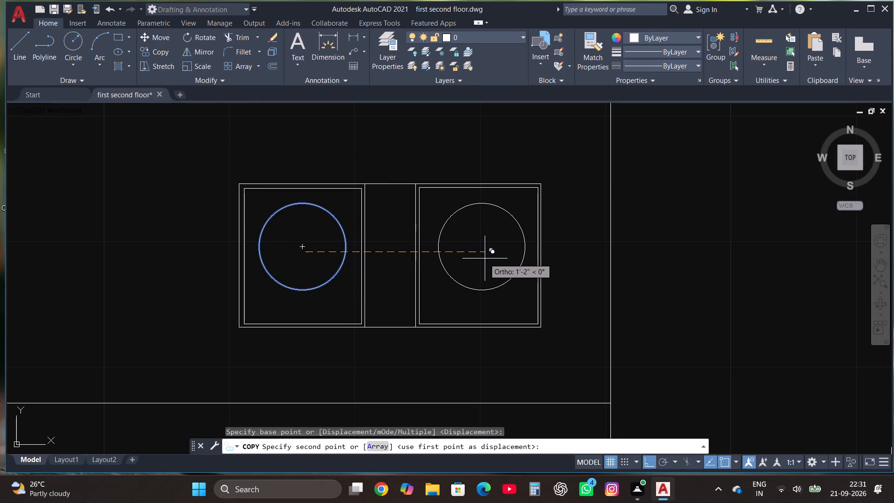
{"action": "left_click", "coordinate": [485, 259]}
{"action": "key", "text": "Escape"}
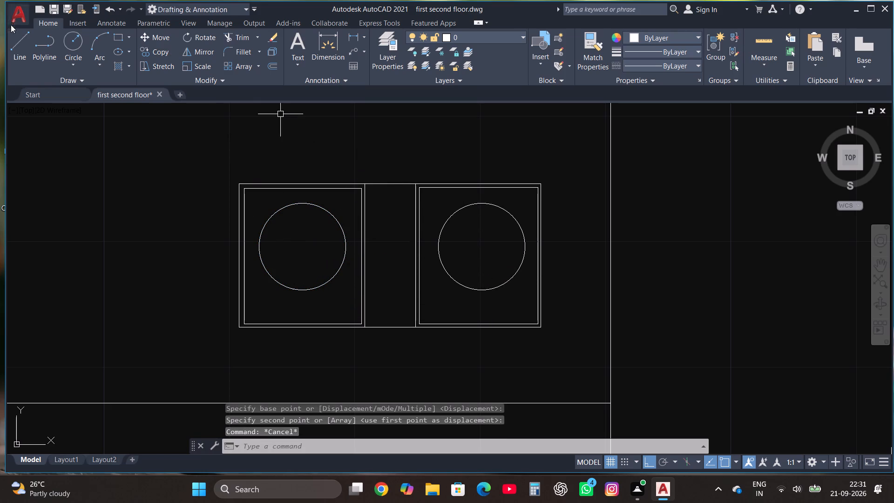
Draw vertical tick lines about 1" long outward from the south and north points of the west circle.
{"action": "left_click", "coordinate": [23, 39]}
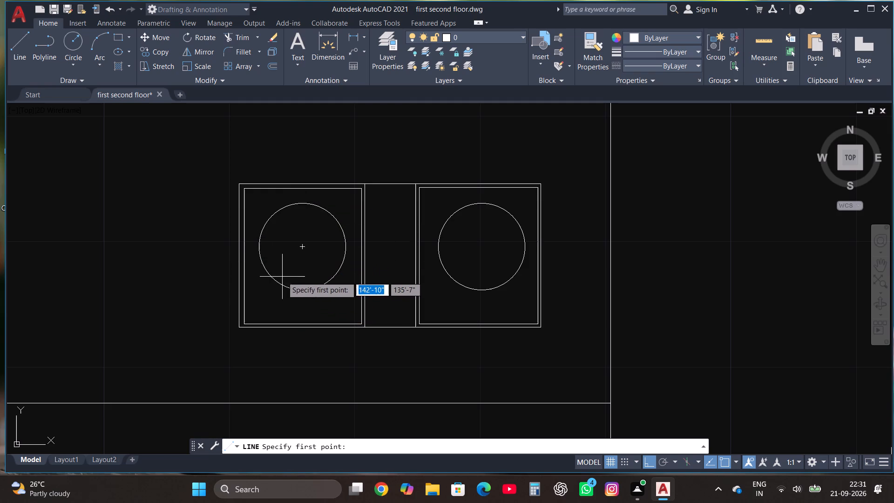
{"action": "left_click", "coordinate": [301, 291]}
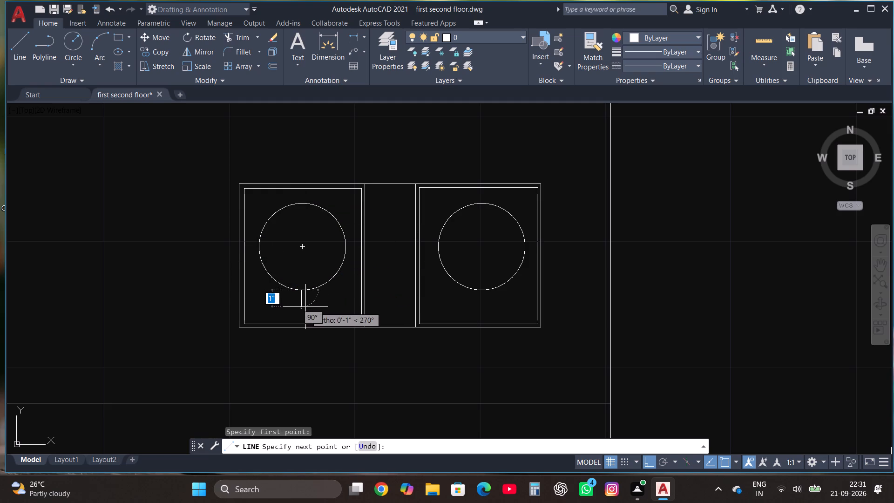
{"action": "left_click", "coordinate": [305, 307]}
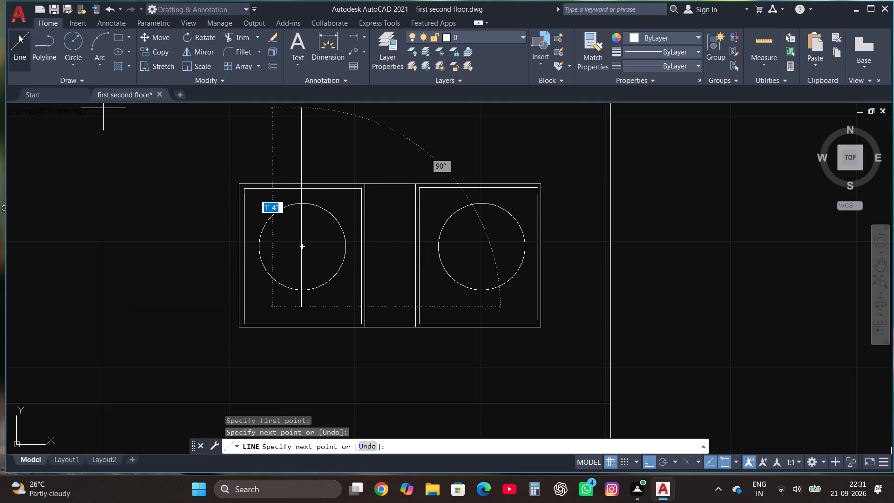
{"action": "left_click", "coordinate": [16, 35]}
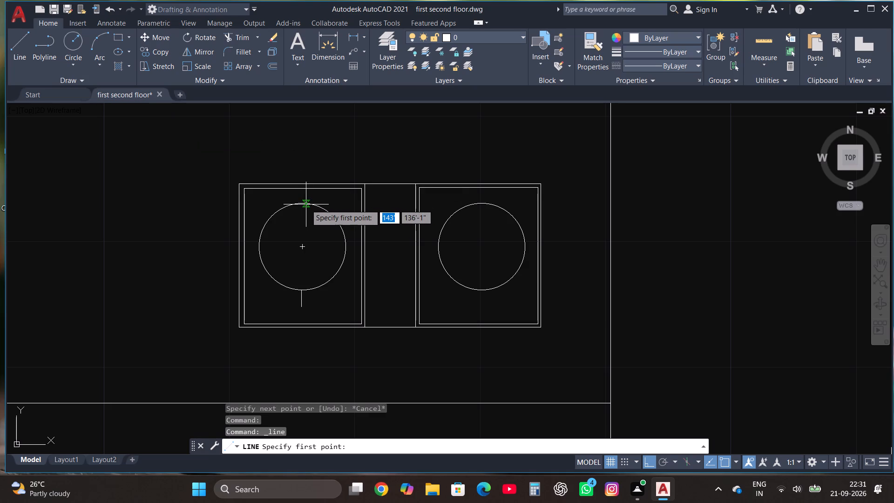
{"action": "left_click", "coordinate": [304, 204]}
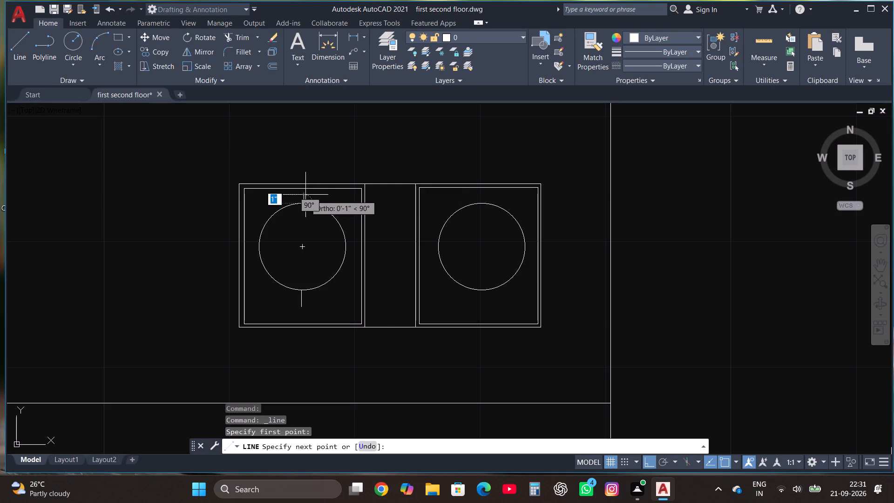
{"action": "left_click", "coordinate": [305, 191]}
Draw short horizontal tick lines outward from the east and west points of the west circle.
{"action": "left_click", "coordinate": [24, 42]}
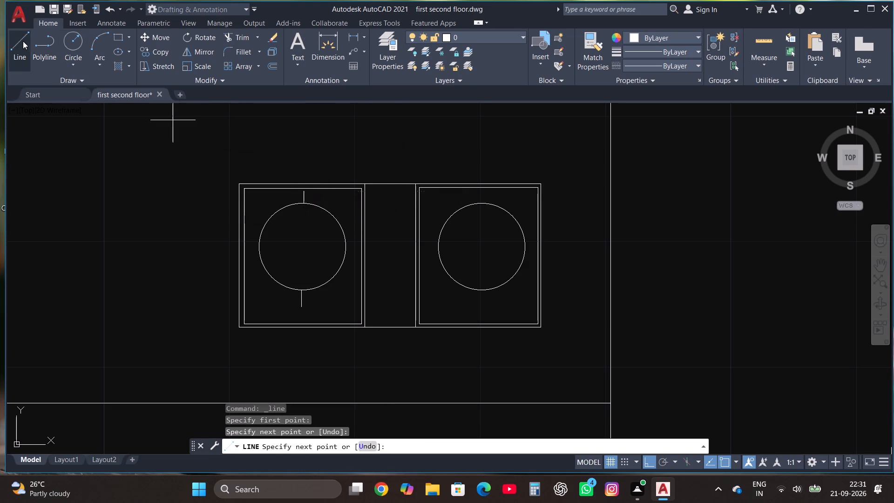
{"action": "left_click", "coordinate": [347, 247]}
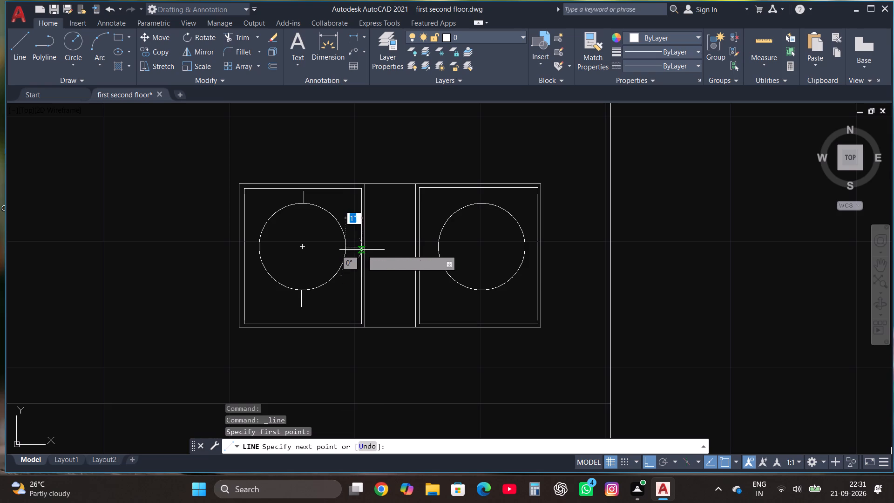
{"action": "scroll", "coordinate": [356, 247], "scroll_direction": "up", "scroll_amount": 4}
{"action": "left_click", "coordinate": [356, 247]}
{"action": "key", "text": "Escape"}
{"action": "scroll", "coordinate": [356, 247], "scroll_direction": "down", "scroll_amount": 1}
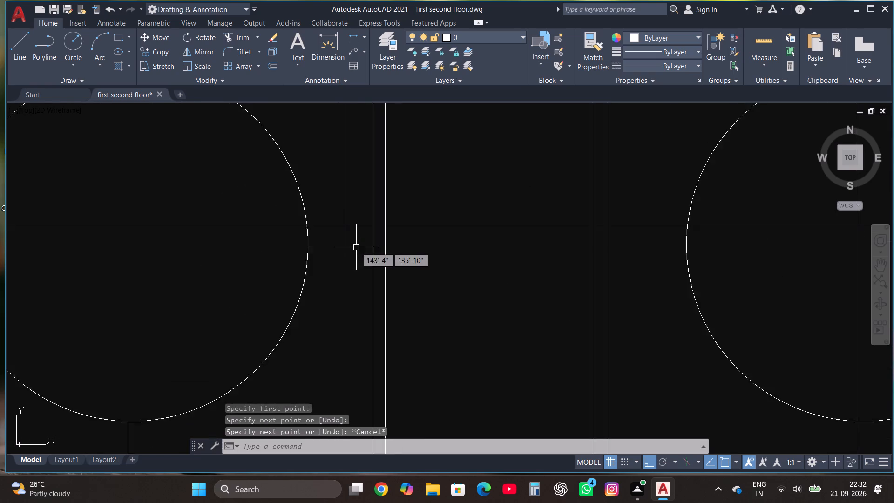
{"action": "scroll", "coordinate": [356, 247], "scroll_direction": "down", "scroll_amount": 3}
{"action": "left_click", "coordinate": [30, 48]}
{"action": "scroll", "coordinate": [249, 253], "scroll_direction": "up", "scroll_amount": 1}
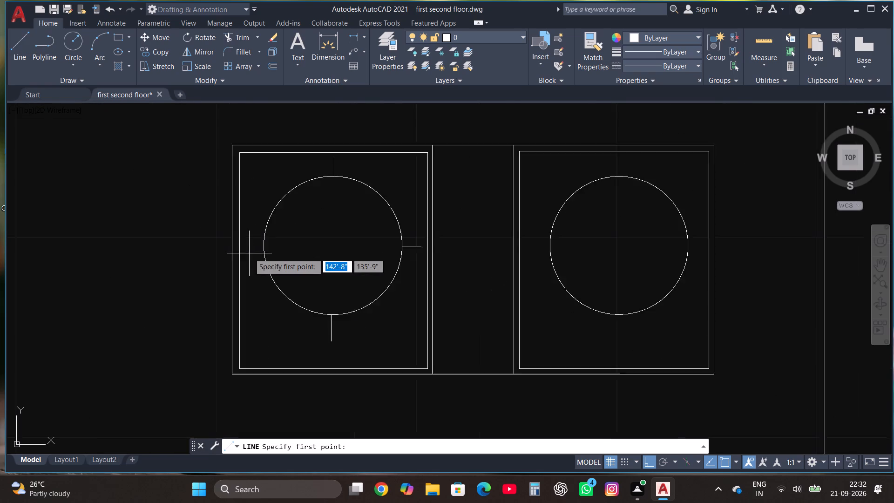
{"action": "scroll", "coordinate": [249, 253], "scroll_direction": "up", "scroll_amount": 1}
{"action": "left_click", "coordinate": [271, 239]}
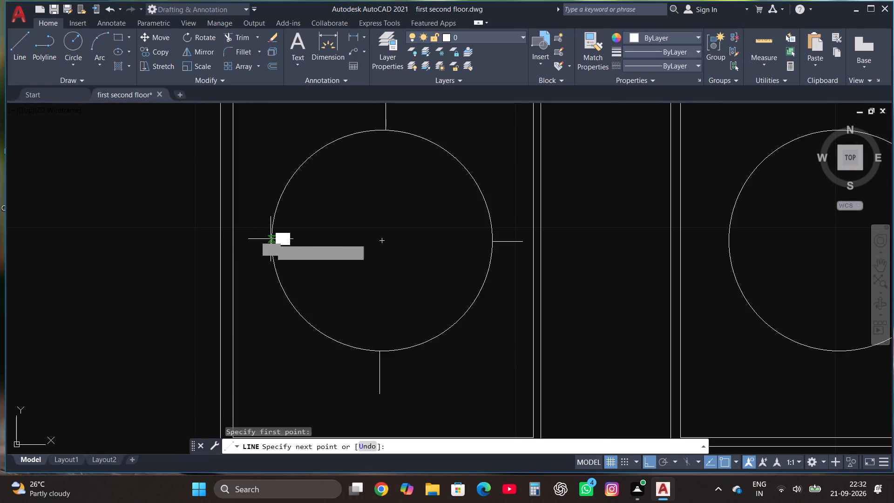
{"action": "left_click", "coordinate": [244, 234]}
{"action": "key", "text": "Escape"}
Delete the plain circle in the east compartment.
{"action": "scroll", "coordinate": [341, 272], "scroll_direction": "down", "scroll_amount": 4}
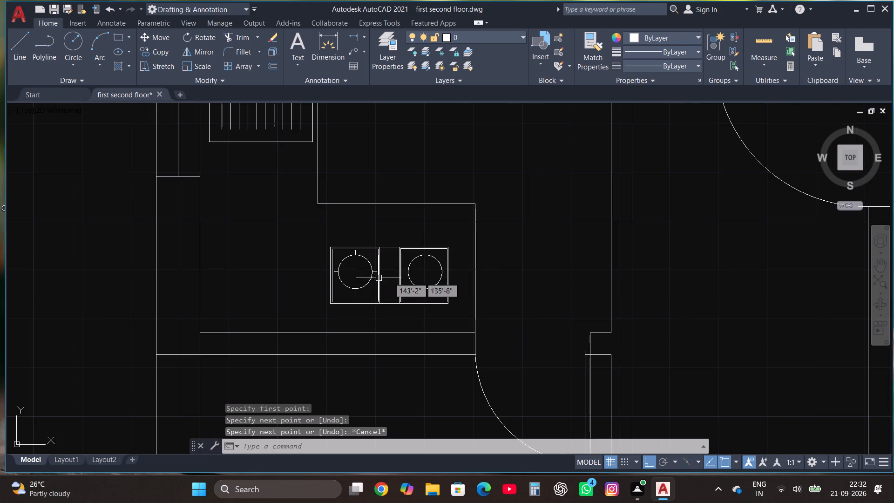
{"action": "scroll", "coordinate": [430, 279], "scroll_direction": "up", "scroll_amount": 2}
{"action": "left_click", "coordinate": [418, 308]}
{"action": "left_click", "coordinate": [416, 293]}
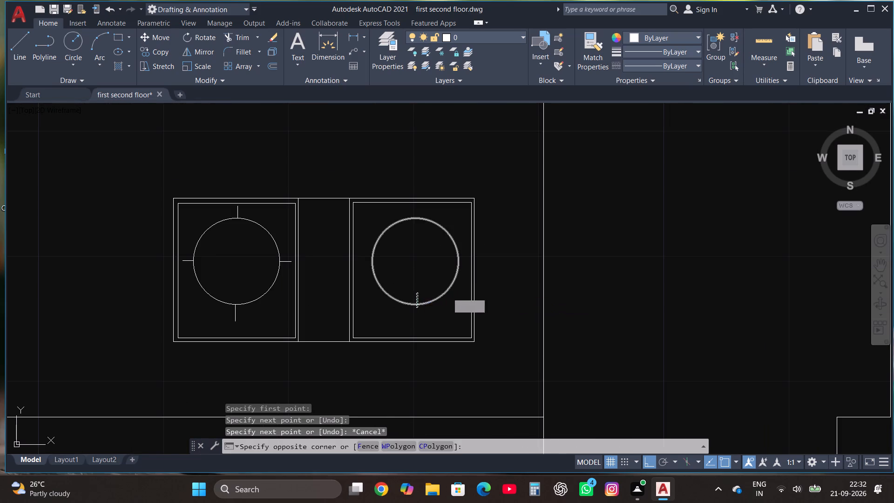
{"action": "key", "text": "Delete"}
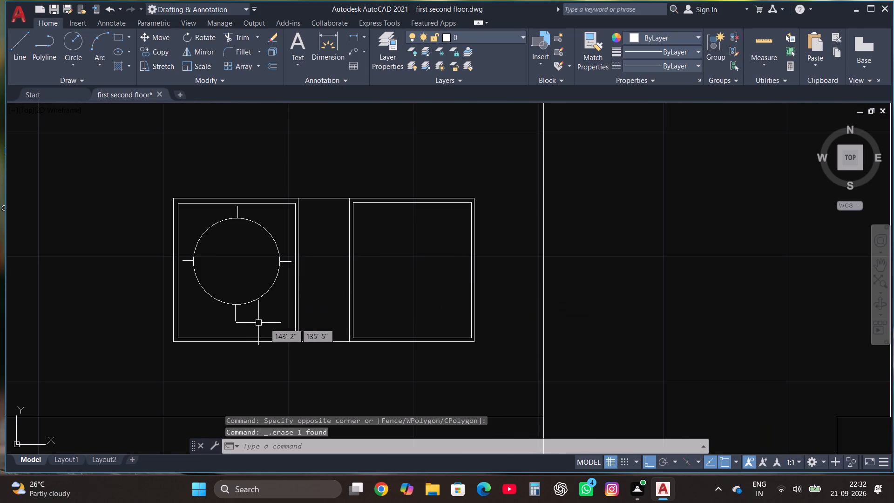
Copy the west burner circle with its four tick lines about 1'-2" east into the stove's empty east compartment.
{"action": "left_click", "coordinate": [186, 331]}
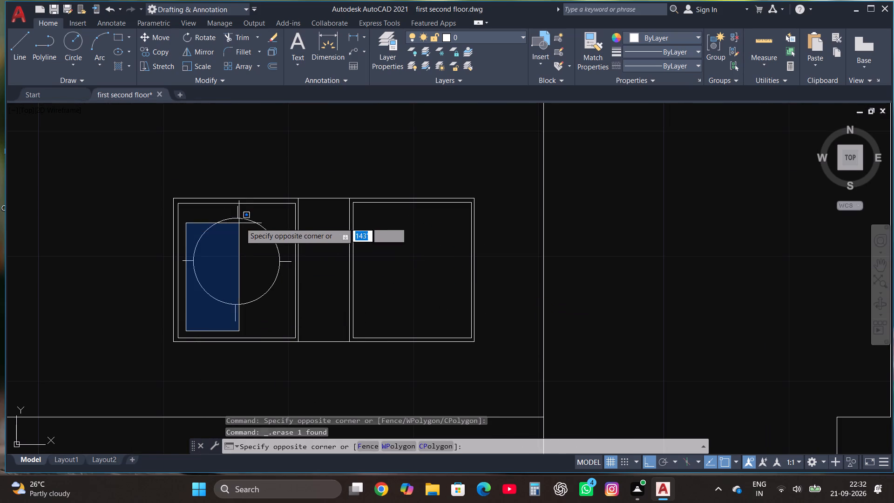
{"action": "left_click", "coordinate": [272, 212]}
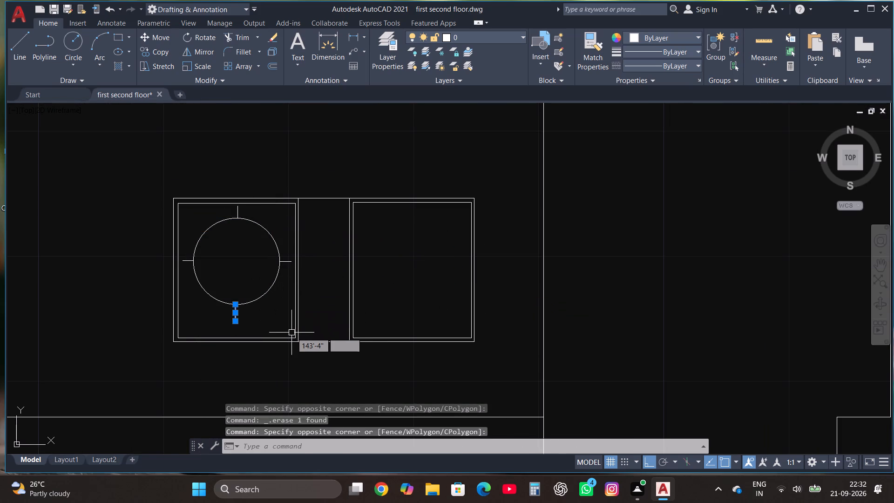
{"action": "left_click", "coordinate": [291, 333]}
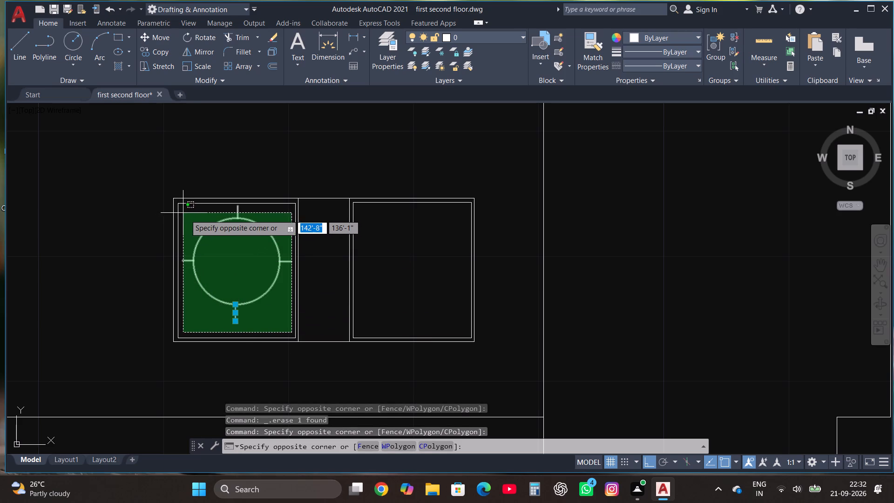
{"action": "left_click", "coordinate": [190, 215]}
{"action": "left_click", "coordinate": [155, 54]}
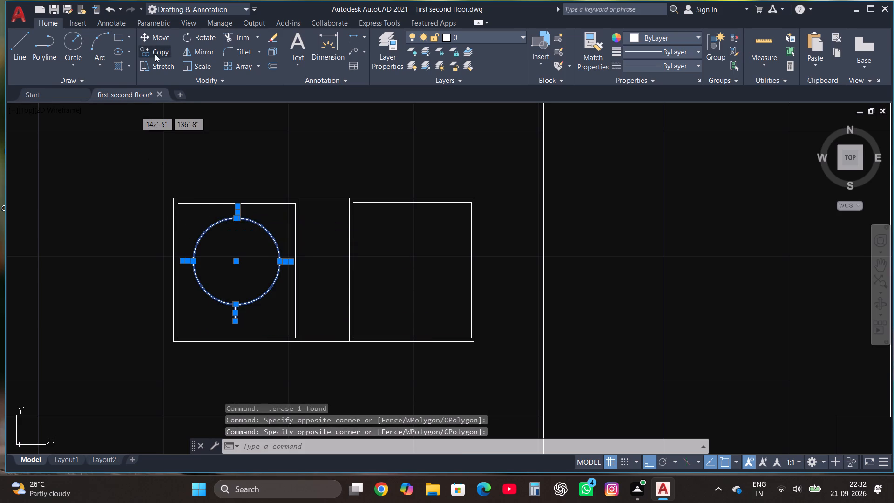
{"action": "left_click", "coordinate": [233, 281]}
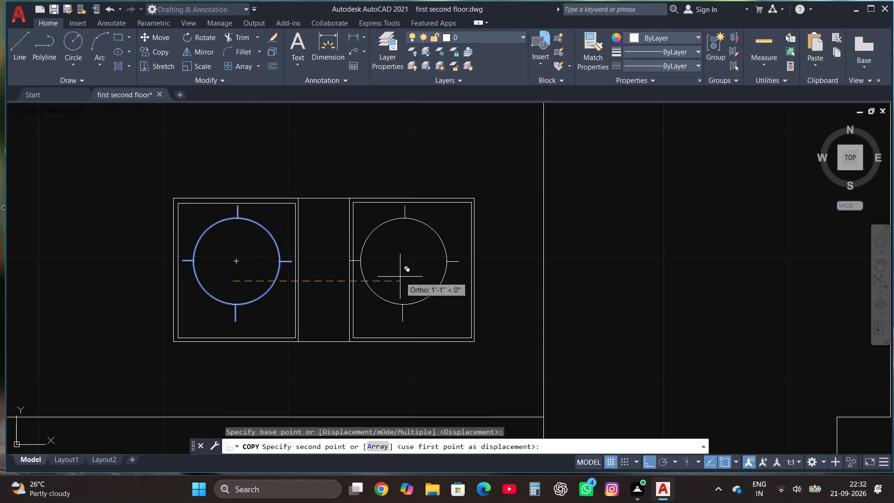
{"action": "key", "text": "F8"}
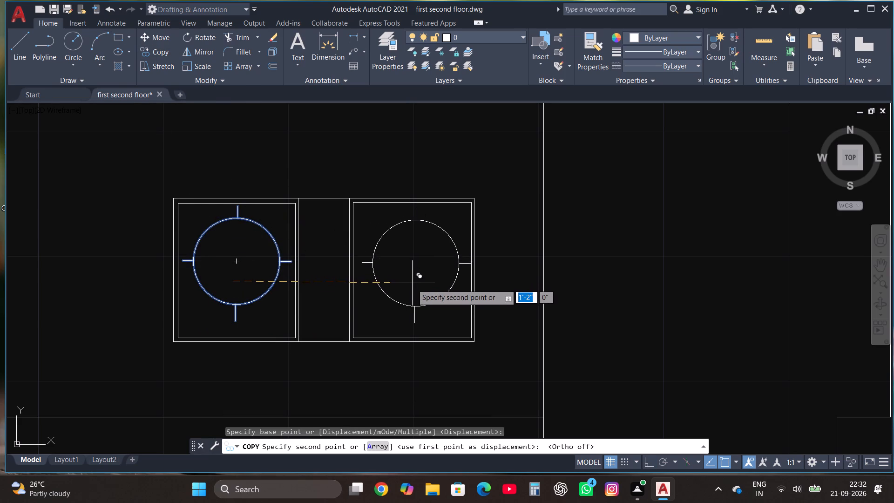
{"action": "left_click", "coordinate": [408, 290]}
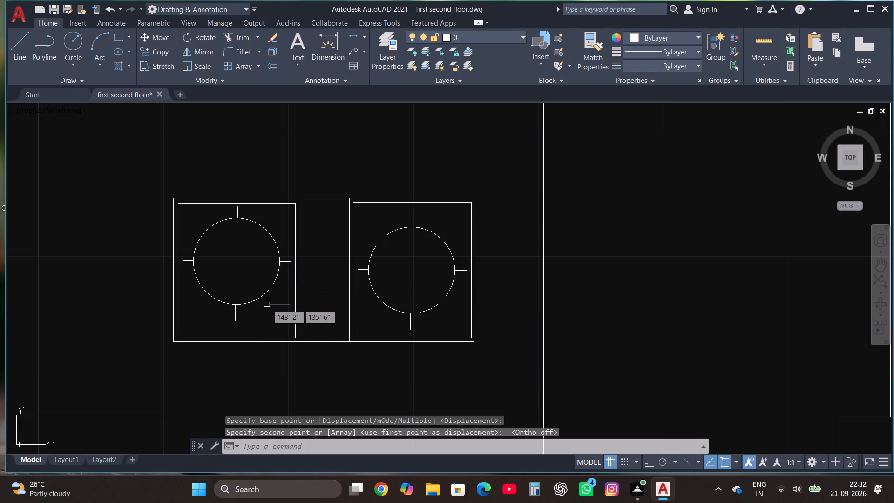
Move the west burner circle and its four tick lines about 1" south within the west compartment.
{"action": "left_click", "coordinate": [288, 331]}
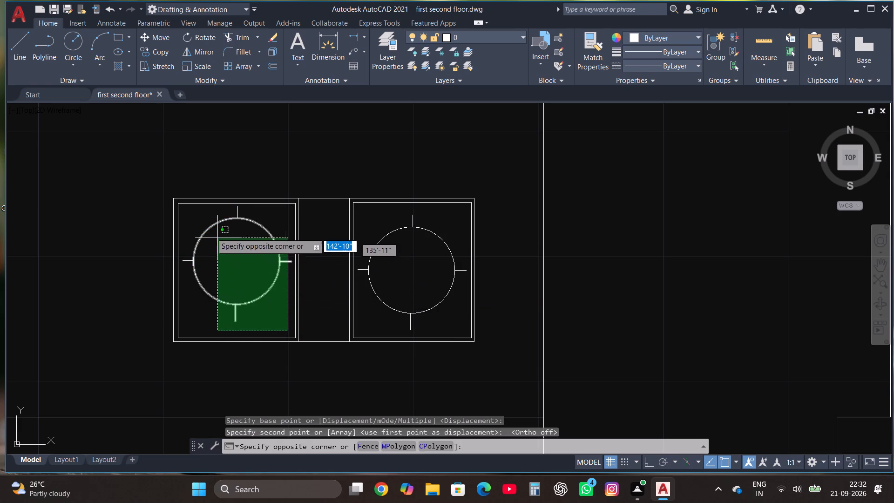
{"action": "left_click", "coordinate": [187, 221]}
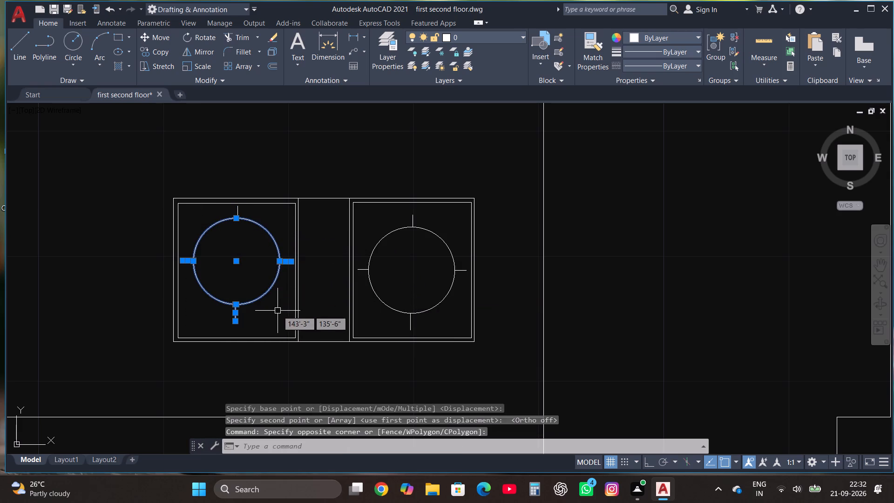
{"action": "left_click", "coordinate": [286, 320]}
{"action": "left_click", "coordinate": [215, 212]}
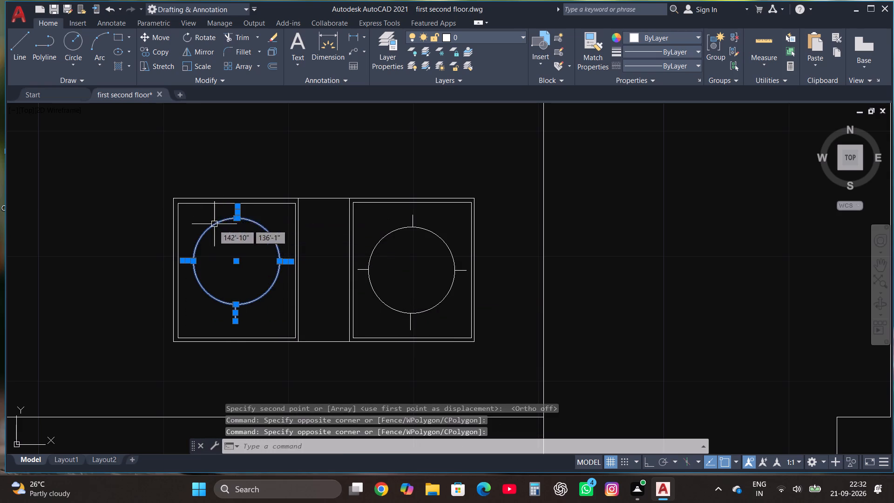
{"action": "left_click", "coordinate": [163, 38]}
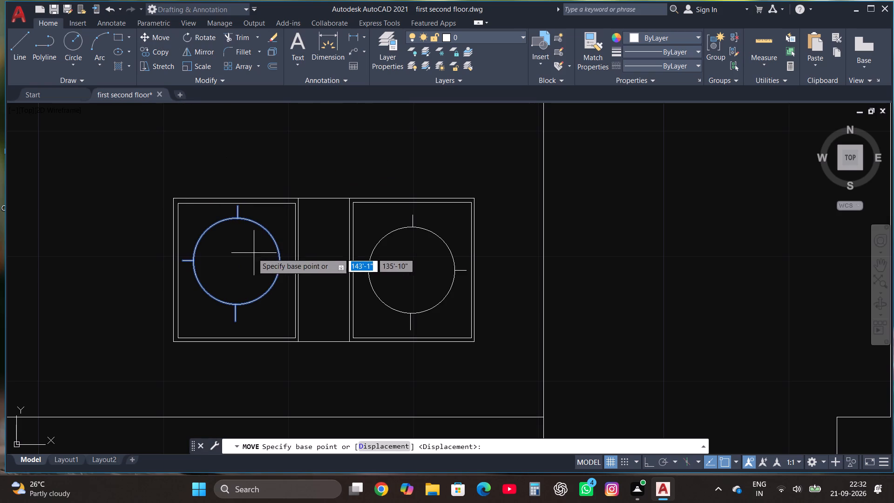
{"action": "left_click", "coordinate": [244, 251]}
{"action": "left_click", "coordinate": [245, 258]}
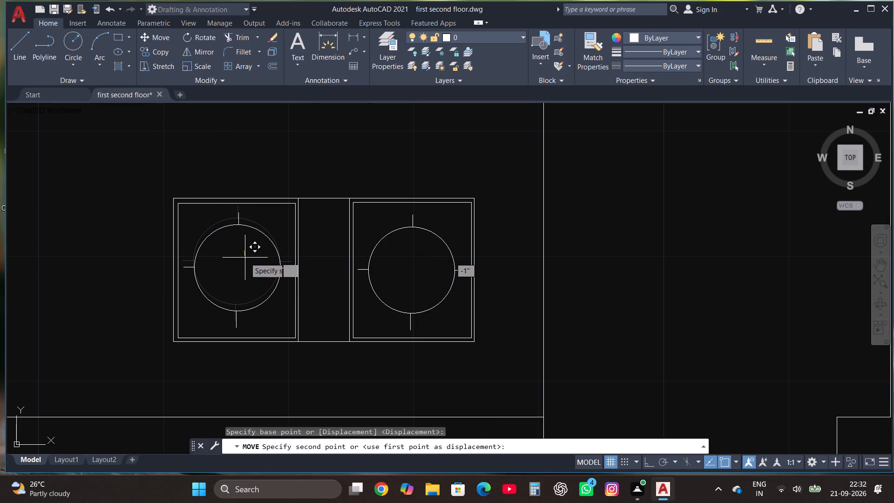
{"action": "scroll", "coordinate": [370, 266], "scroll_direction": "down", "scroll_amount": 1}
{"action": "key", "text": "Escape"}
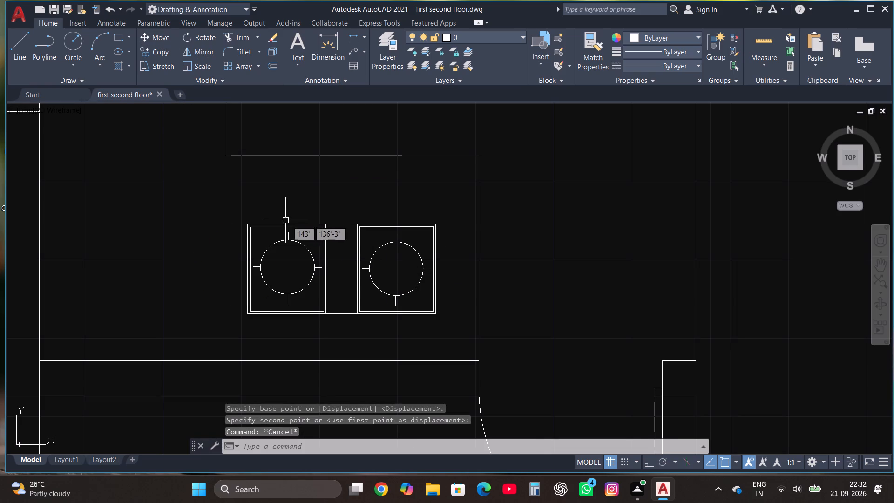
Draw a three-line outline for a narrow control strip about 2'-1" long across the stove's full north edge.
{"action": "scroll", "coordinate": [378, 314], "scroll_direction": "down", "scroll_amount": 2}
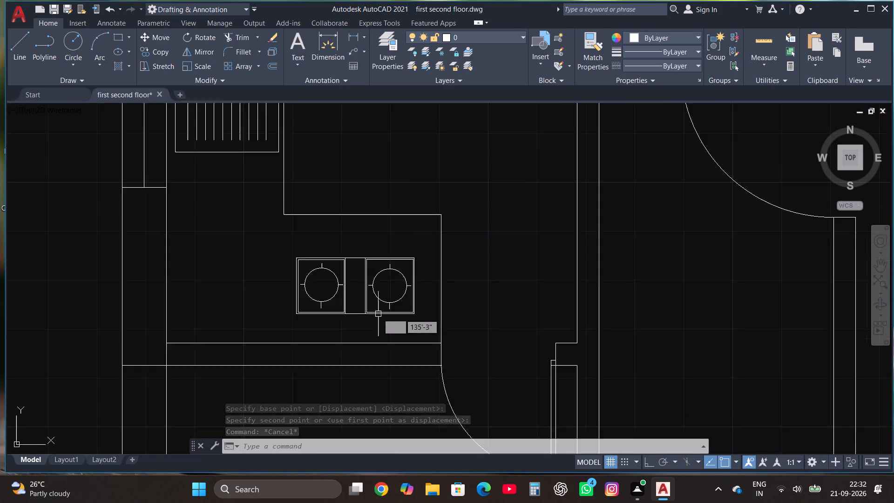
{"action": "scroll", "coordinate": [342, 280], "scroll_direction": "up", "scroll_amount": 2}
{"action": "left_click", "coordinate": [18, 40]}
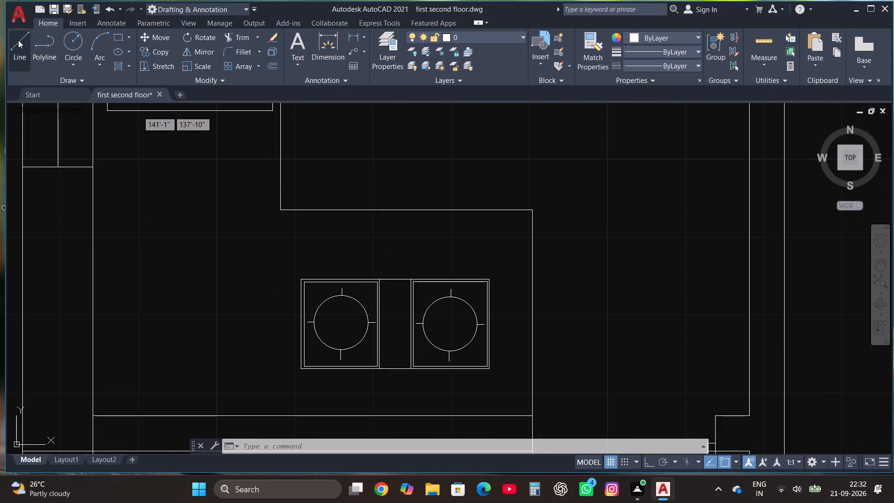
{"action": "left_click", "coordinate": [302, 279]}
{"action": "left_click", "coordinate": [300, 262]}
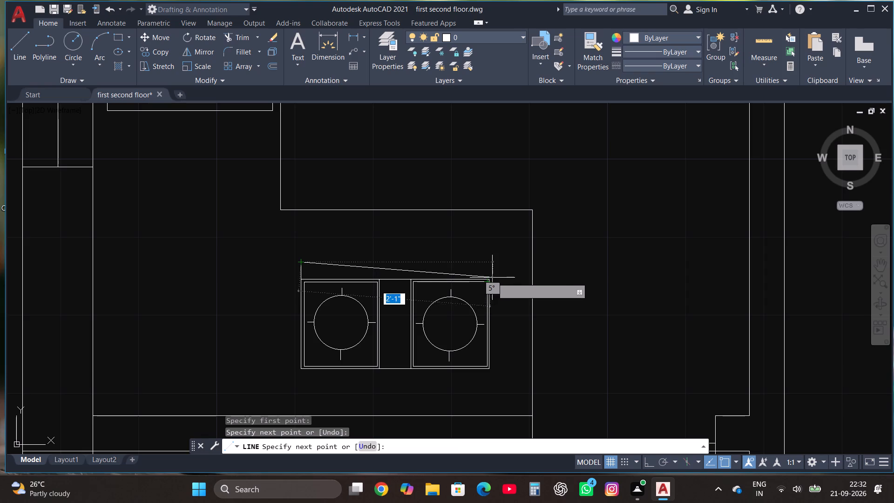
{"action": "left_click", "coordinate": [489, 263]}
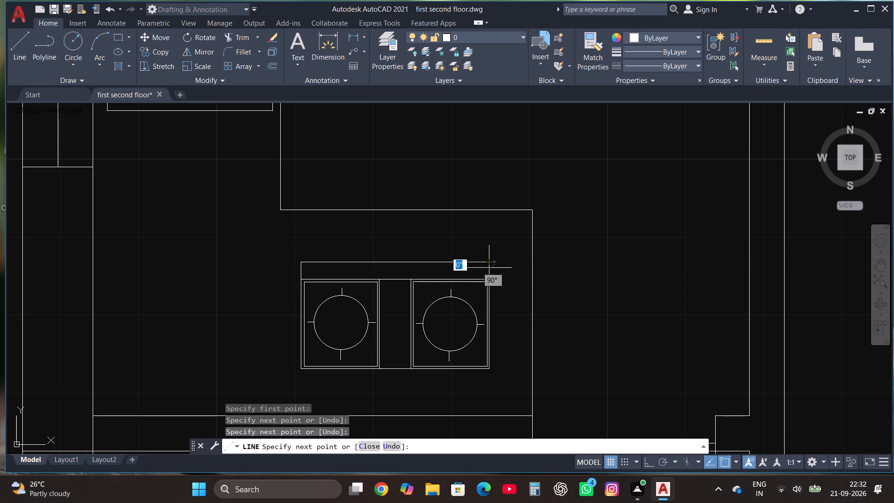
{"action": "left_click", "coordinate": [487, 281]}
{"action": "key", "text": "Escape"}
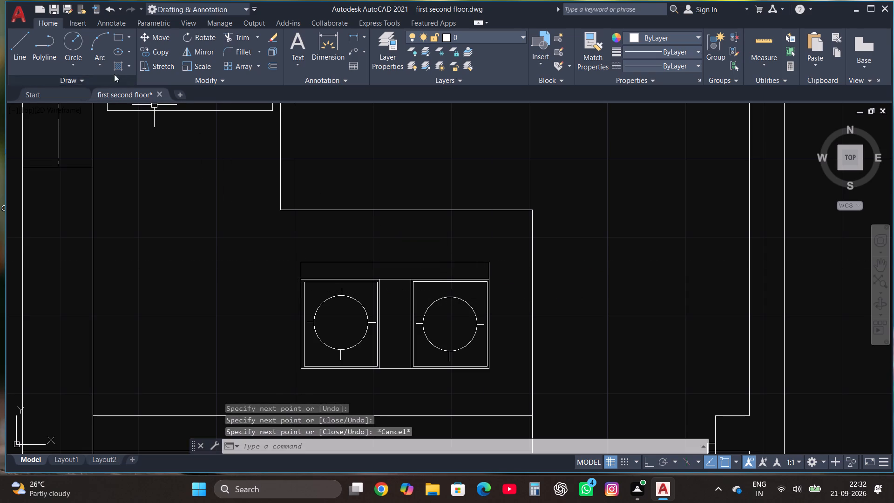
Draw a small knob circle of about 1" radius in the control strip, just north of the west burner.
{"action": "left_click", "coordinate": [73, 36]}
{"action": "scroll", "coordinate": [352, 262], "scroll_direction": "up", "scroll_amount": 1}
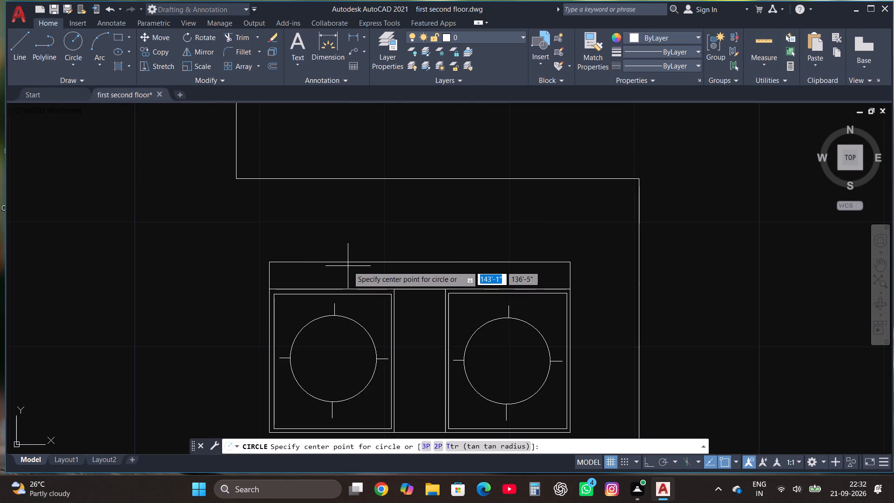
{"action": "left_click", "coordinate": [343, 274]}
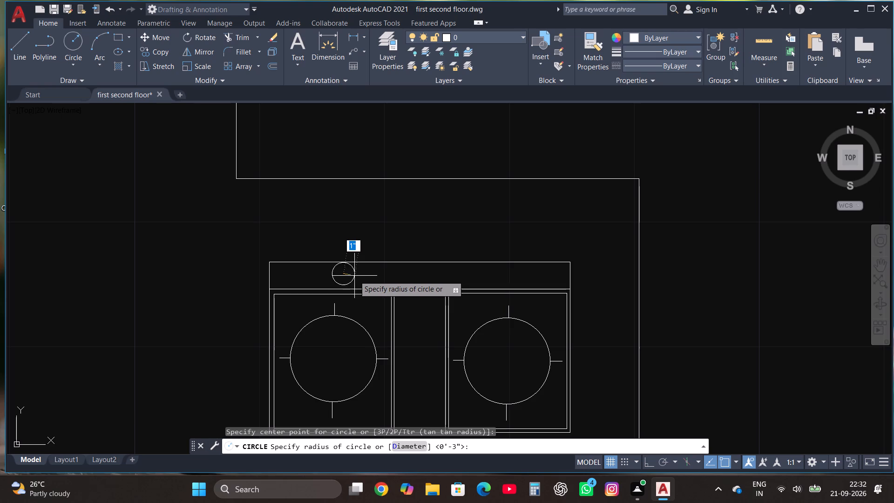
{"action": "left_click", "coordinate": [353, 274]}
{"action": "left_click", "coordinate": [353, 274]}
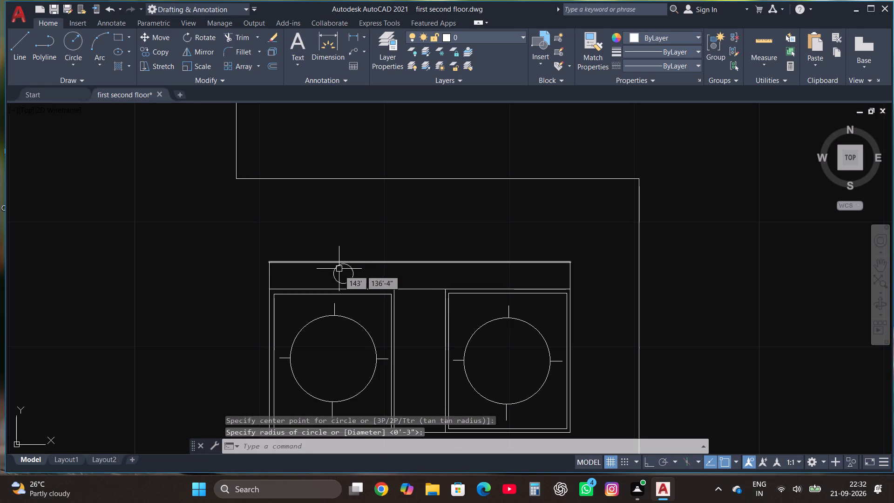
Copy the knob circle about 10" east along the control strip, near the east burner.
{"action": "left_click", "coordinate": [335, 272]}
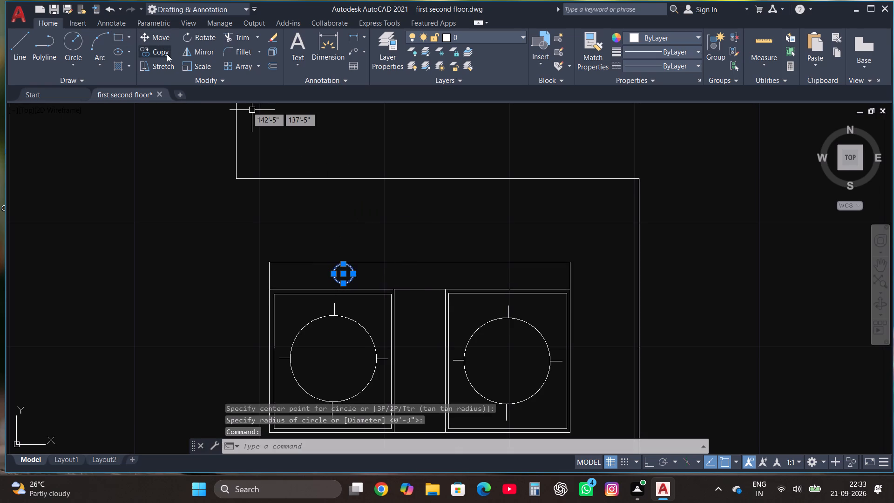
{"action": "left_click", "coordinate": [167, 54]}
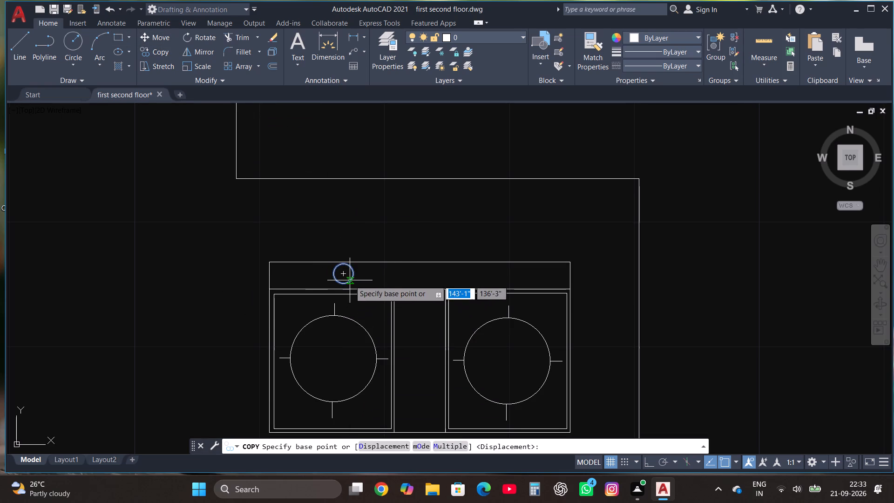
{"action": "left_click", "coordinate": [349, 279]}
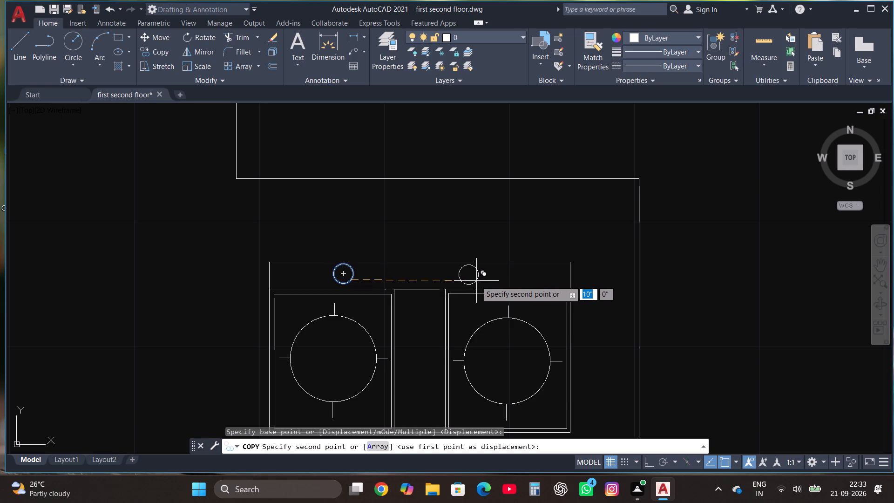
{"action": "left_click", "coordinate": [483, 280]}
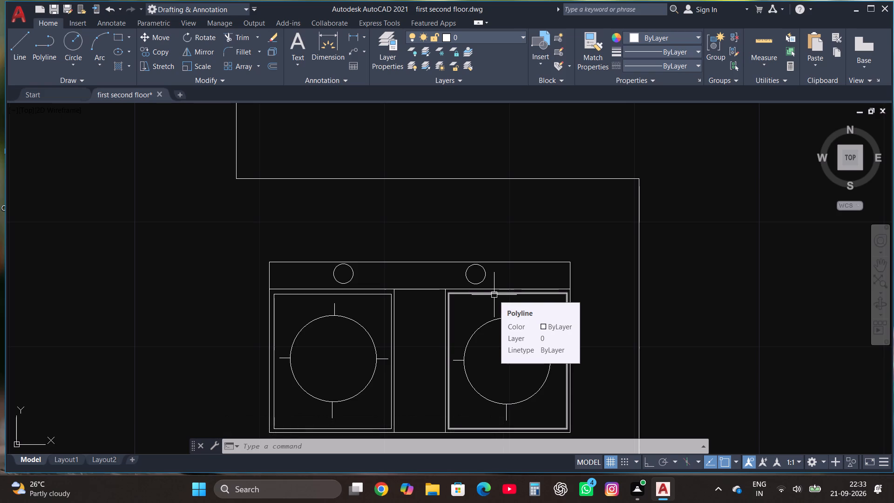
{"action": "scroll", "coordinate": [494, 295], "scroll_direction": "down", "scroll_amount": 4}
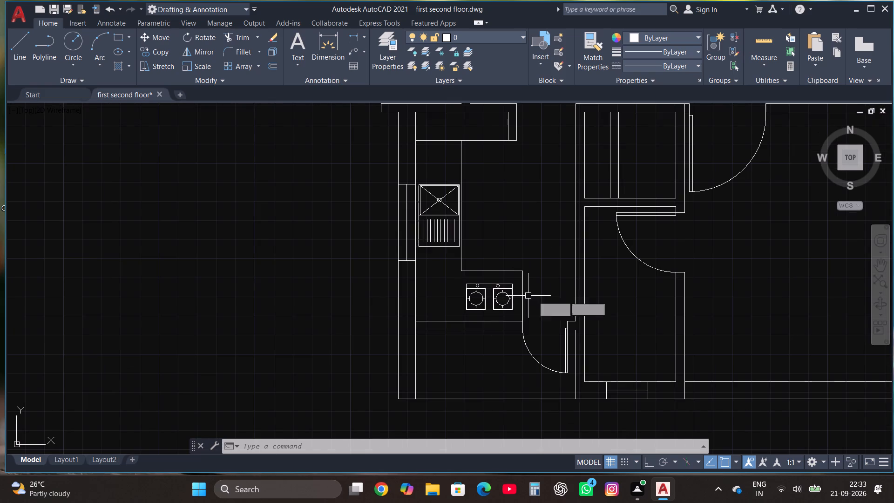
{"action": "scroll", "coordinate": [449, 310], "scroll_direction": "down", "scroll_amount": 1}
{"action": "key", "text": "Escape"}
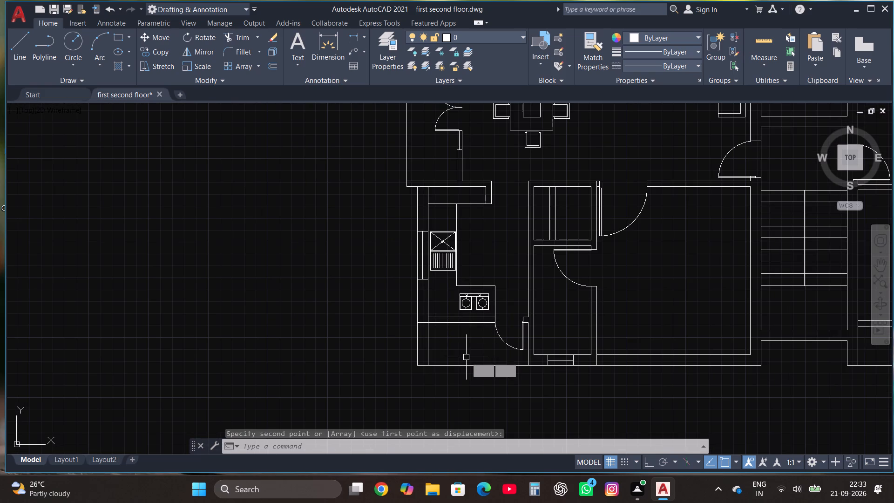
Move the spare toilet from outside the plan's east side to the west wall of the southwest unit's south bathroom.
{"action": "scroll", "coordinate": [411, 281], "scroll_direction": "down", "scroll_amount": 2}
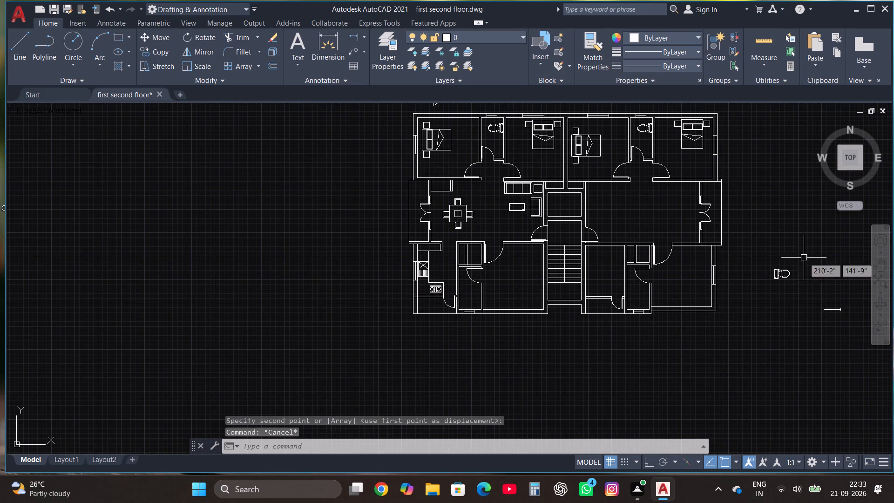
{"action": "left_click", "coordinate": [776, 272]}
{"action": "left_click", "coordinate": [156, 37]}
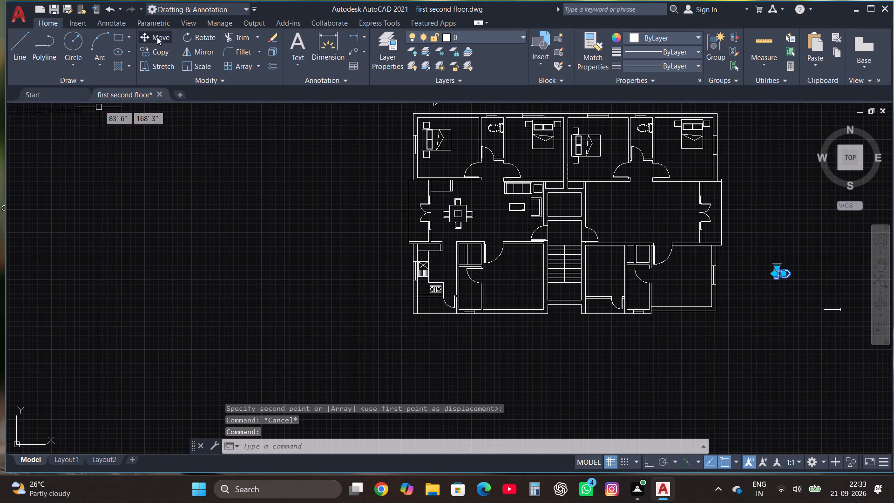
{"action": "scroll", "coordinate": [806, 277], "scroll_direction": "up", "scroll_amount": 2}
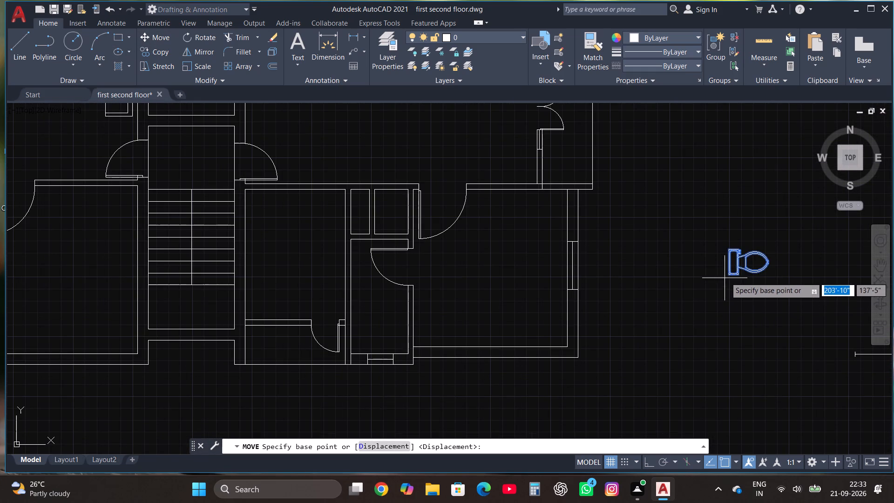
{"action": "left_click", "coordinate": [728, 276]}
{"action": "scroll", "coordinate": [551, 285], "scroll_direction": "down", "scroll_amount": 2}
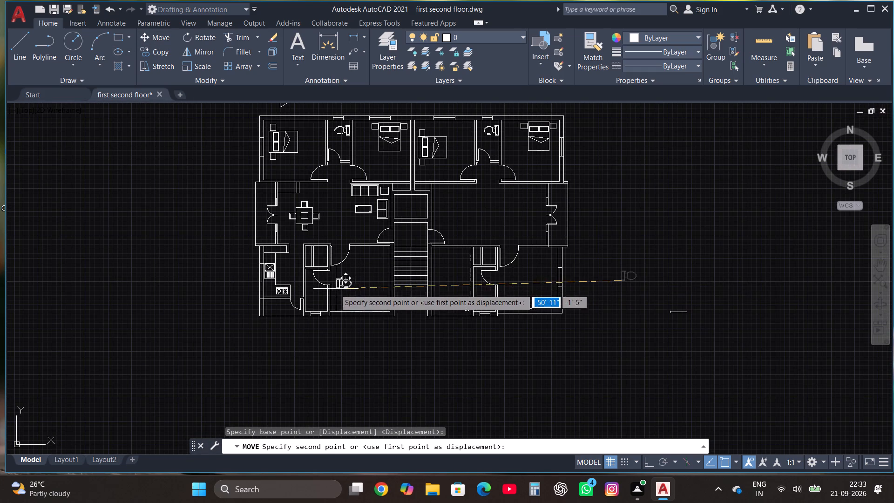
{"action": "scroll", "coordinate": [314, 298], "scroll_direction": "up", "scroll_amount": 3}
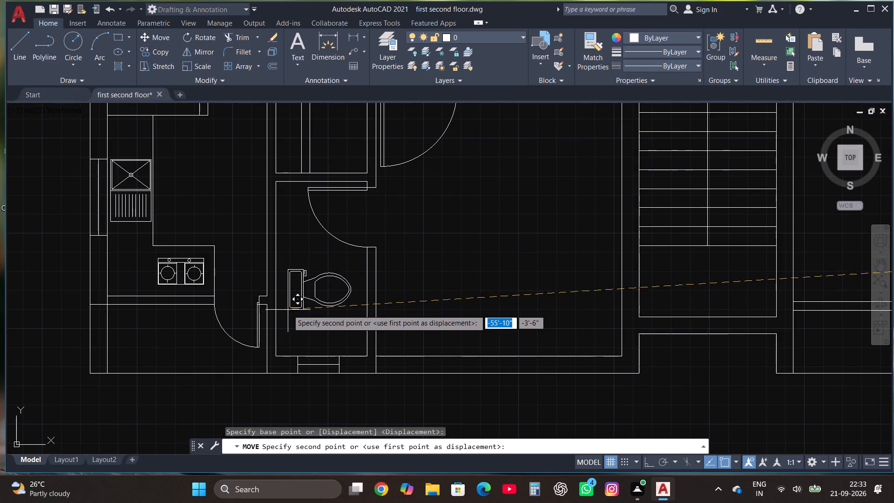
{"action": "left_click", "coordinate": [274, 336]}
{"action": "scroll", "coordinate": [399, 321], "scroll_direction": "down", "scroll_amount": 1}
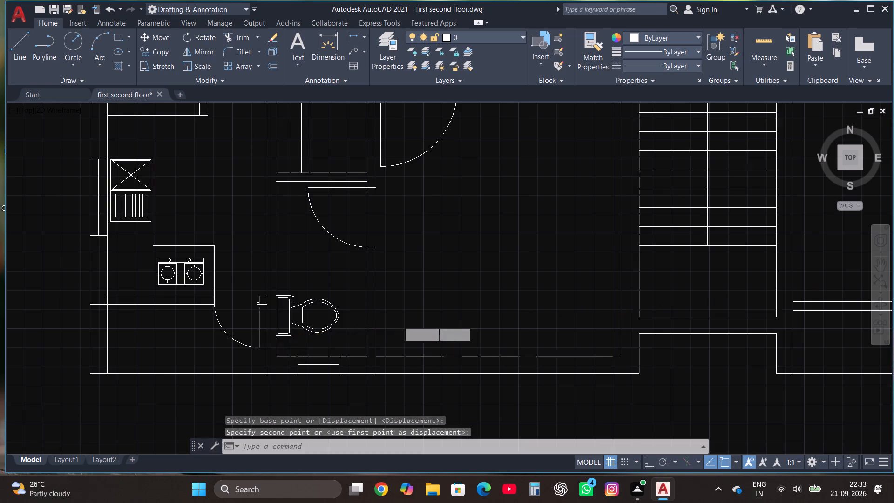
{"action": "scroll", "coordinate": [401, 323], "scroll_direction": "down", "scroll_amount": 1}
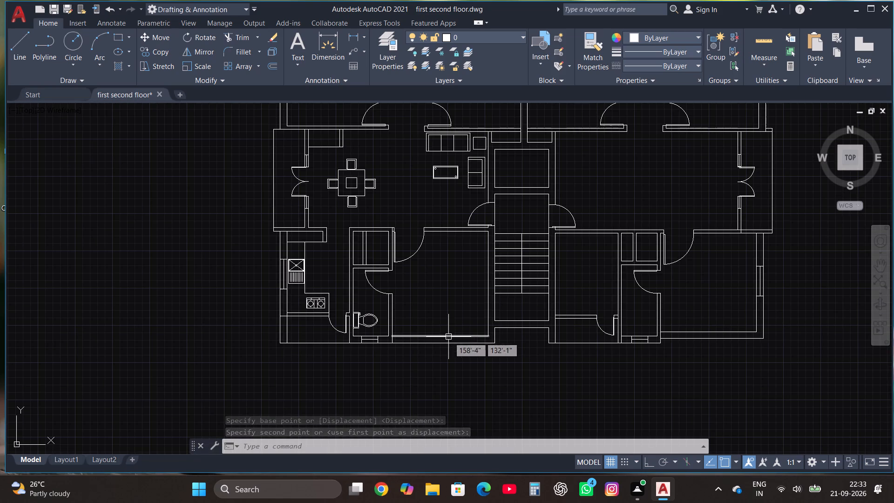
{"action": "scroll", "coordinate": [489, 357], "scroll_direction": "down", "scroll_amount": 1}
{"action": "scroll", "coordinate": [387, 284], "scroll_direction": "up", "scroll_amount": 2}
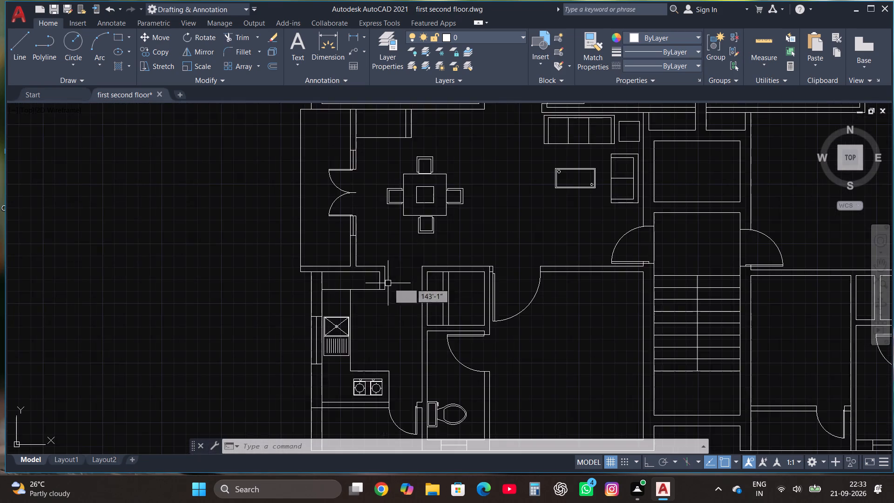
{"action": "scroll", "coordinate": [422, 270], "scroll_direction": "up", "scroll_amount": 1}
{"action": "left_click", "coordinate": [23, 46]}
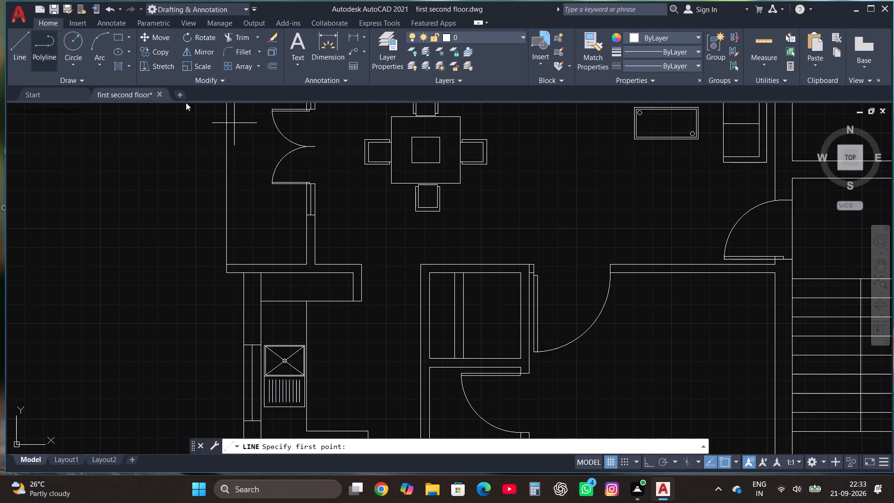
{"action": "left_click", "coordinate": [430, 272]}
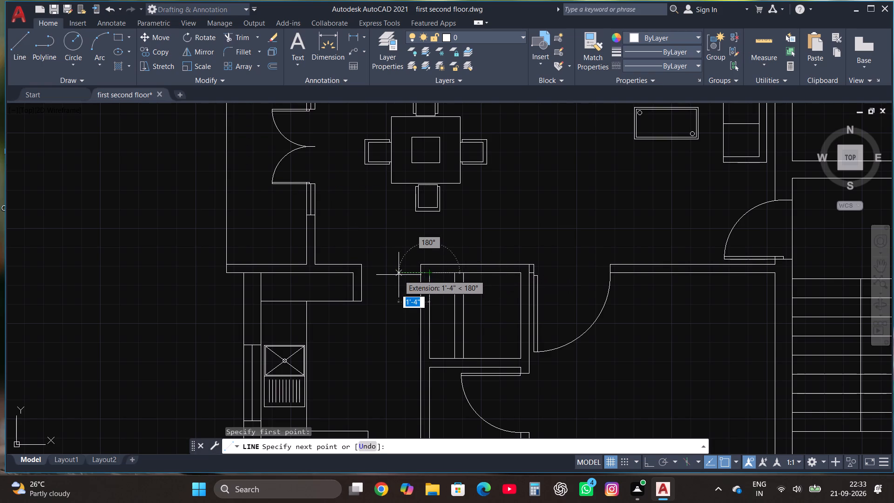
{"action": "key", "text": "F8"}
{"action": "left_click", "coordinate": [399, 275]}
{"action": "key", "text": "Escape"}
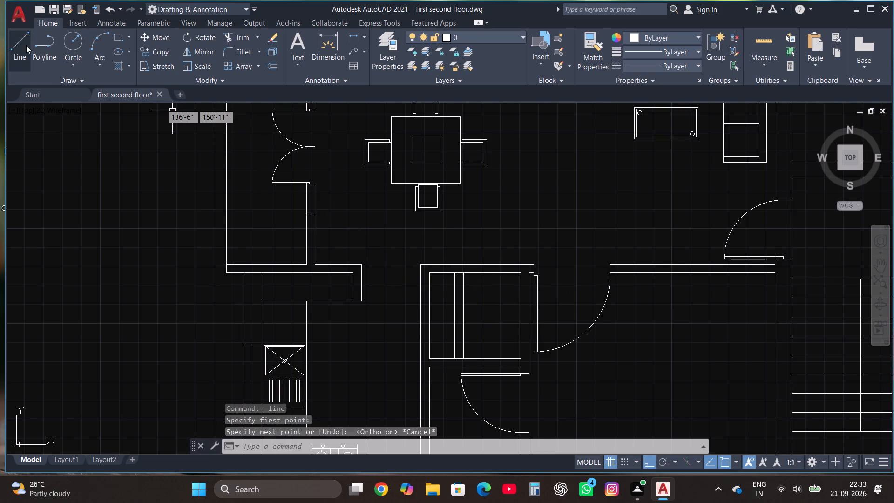
Draw two short horizontal lines west across the wall from the inner northwest and southwest corners of the closet north of the southwest bathroom.
{"action": "left_click", "coordinate": [26, 43]}
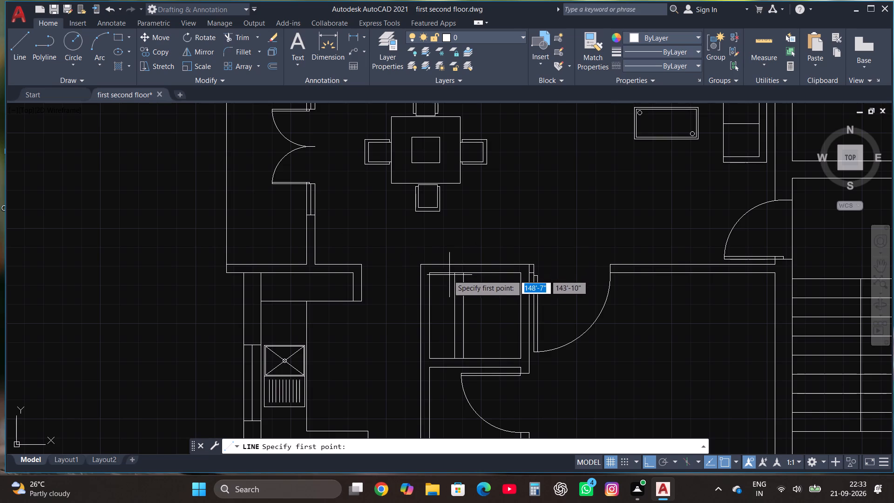
{"action": "left_click", "coordinate": [430, 274]}
{"action": "left_click", "coordinate": [393, 274]}
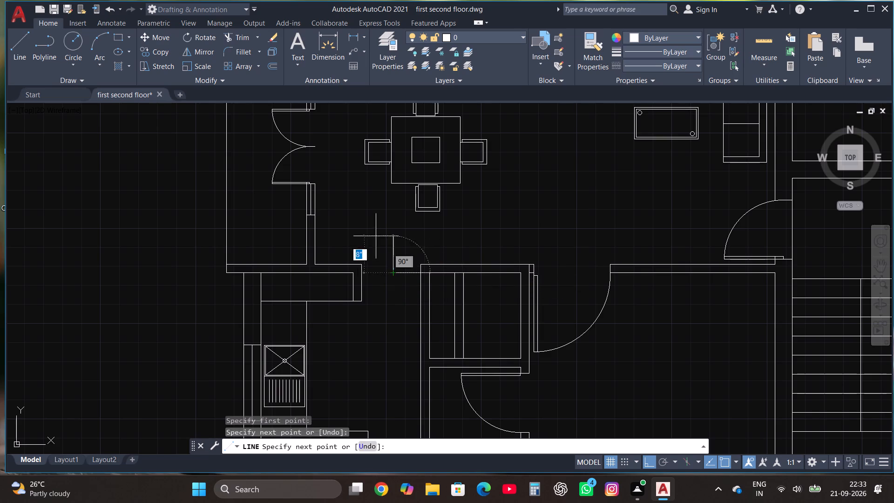
{"action": "key", "text": "Escape"}
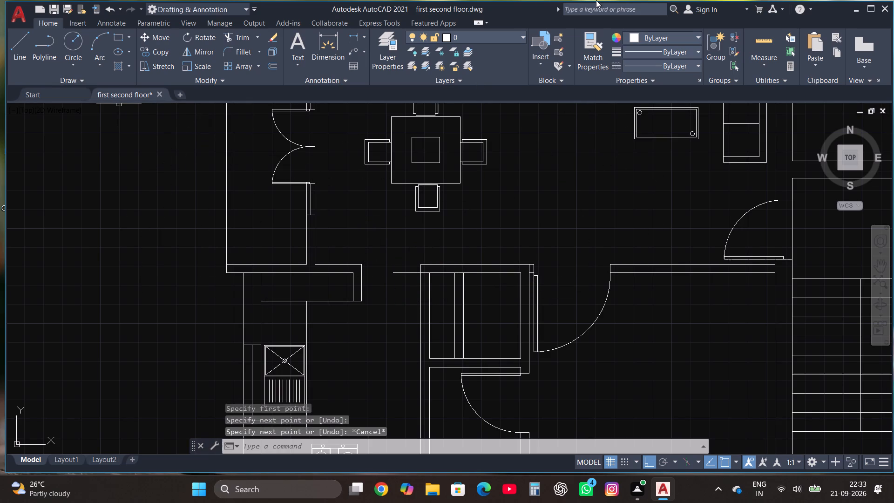
{"action": "left_click", "coordinate": [19, 46]}
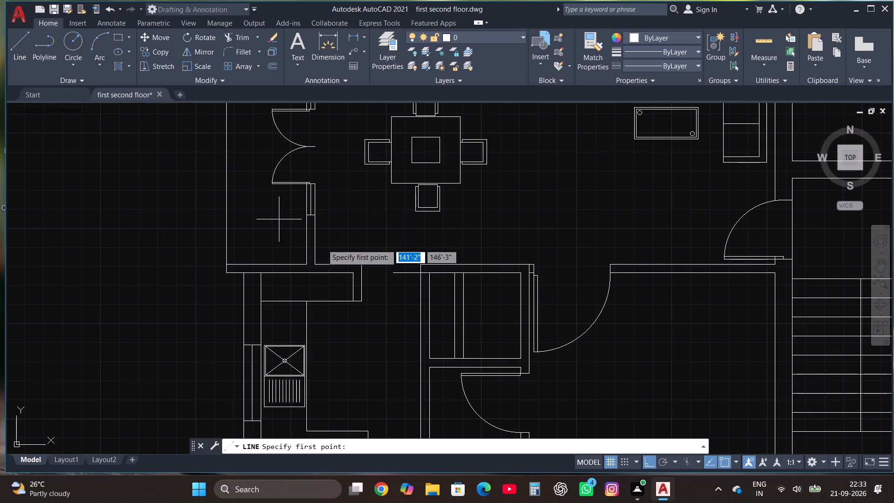
{"action": "left_click", "coordinate": [429, 359]}
{"action": "left_click", "coordinate": [397, 358]}
{"action": "key", "text": "Escape"}
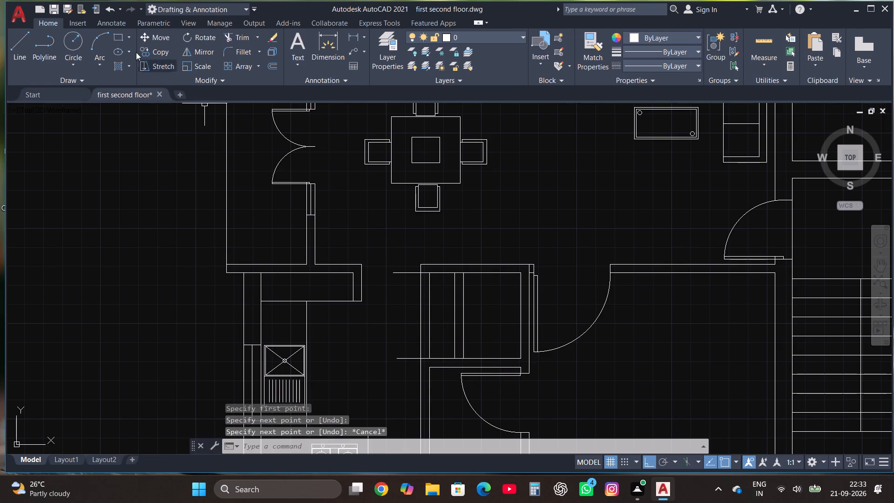
Trim away the closet's inner west wall line and the overhanging ends of both new lines beyond the outer wall line.
{"action": "left_click", "coordinate": [232, 39]}
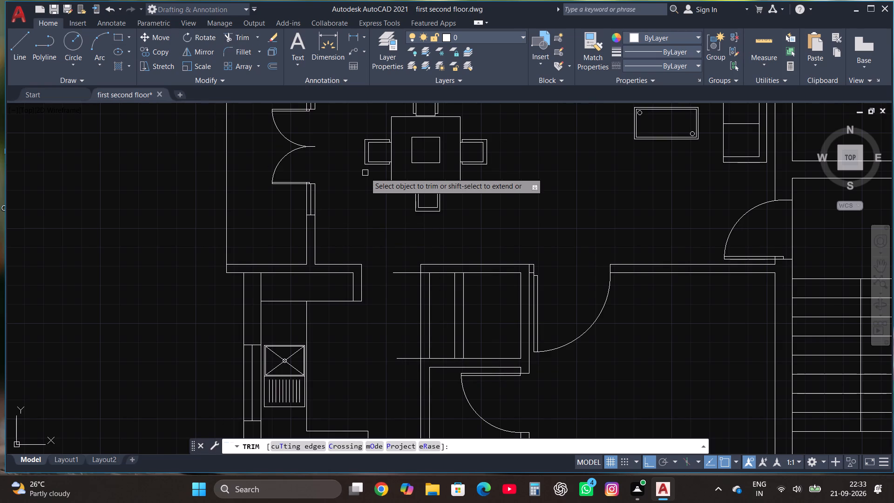
{"action": "left_click", "coordinate": [430, 306]}
{"action": "left_click", "coordinate": [405, 274]}
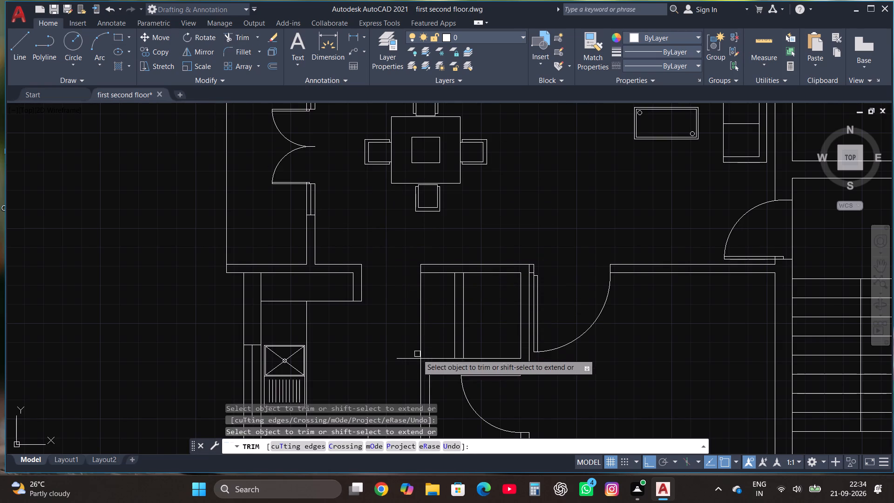
{"action": "left_click", "coordinate": [406, 358]}
{"action": "key", "text": "Escape"}
Copy the double bed with its two nightstands from the west unit's northeast bedroom into its south bedroom.
{"action": "scroll", "coordinate": [388, 348], "scroll_direction": "down", "scroll_amount": 3}
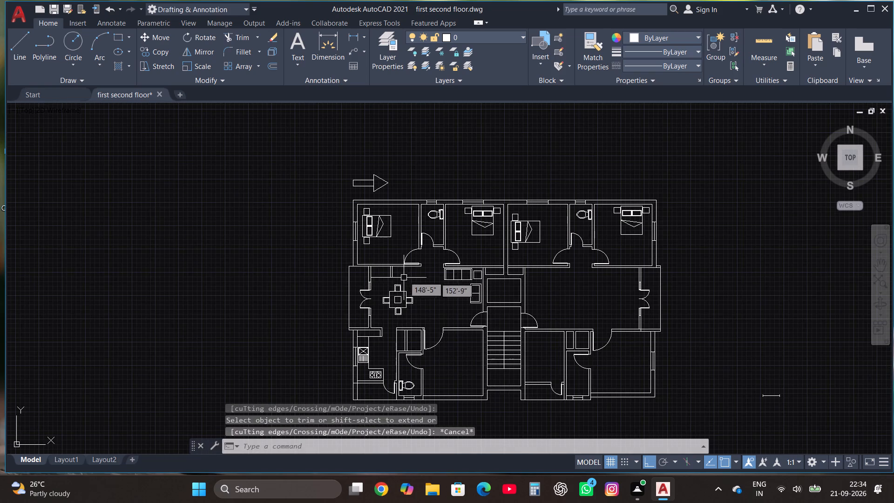
{"action": "scroll", "coordinate": [411, 269], "scroll_direction": "down", "scroll_amount": 1}
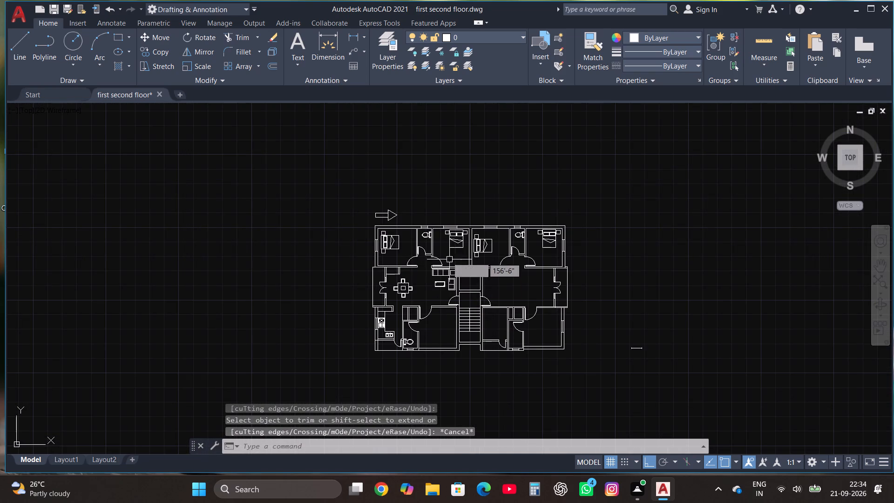
{"action": "scroll", "coordinate": [444, 235], "scroll_direction": "up", "scroll_amount": 3}
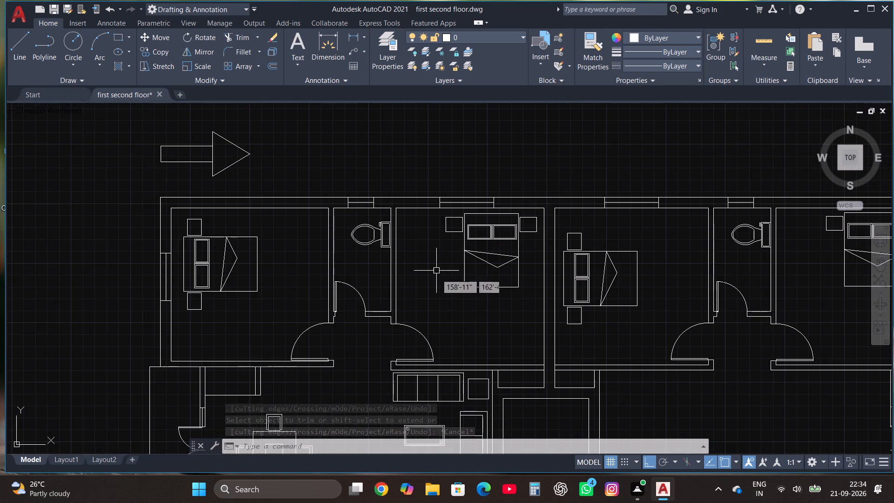
{"action": "left_click", "coordinate": [437, 301]}
{"action": "left_click", "coordinate": [545, 210]}
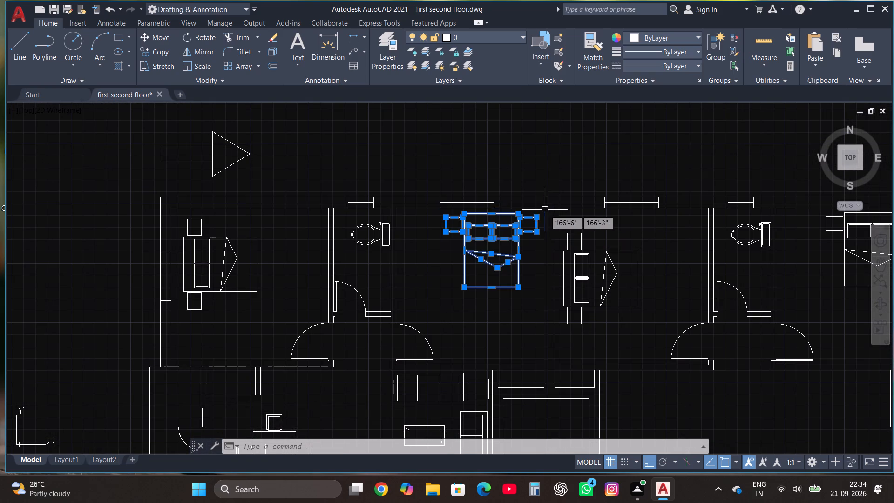
{"action": "left_click", "coordinate": [161, 53]}
{"action": "left_click", "coordinate": [518, 257]}
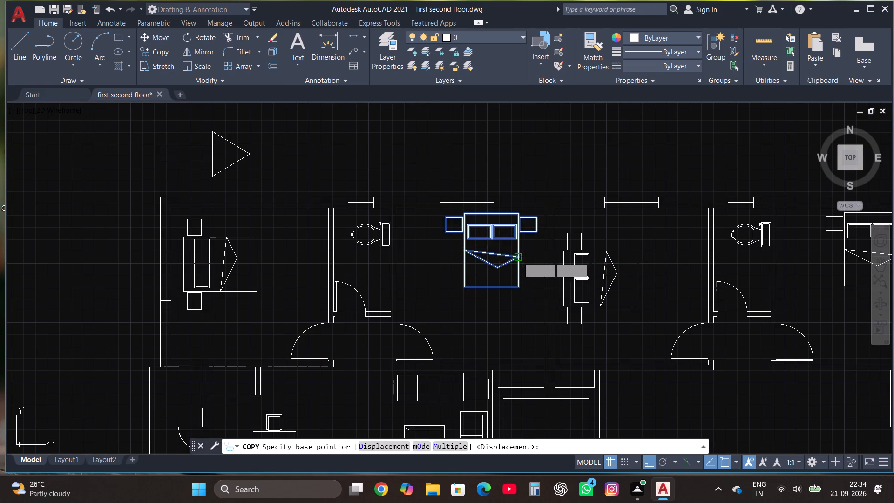
{"action": "scroll", "coordinate": [486, 209], "scroll_direction": "down", "scroll_amount": 3}
{"action": "key", "text": "F8"}
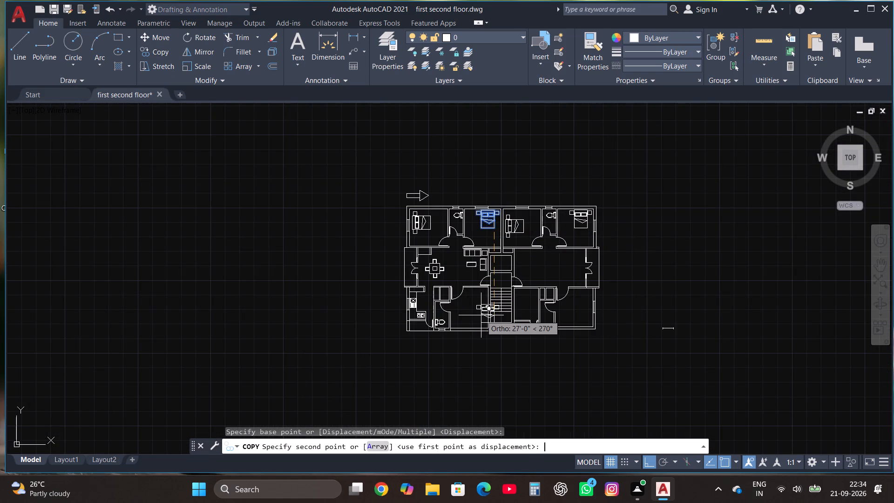
{"action": "scroll", "coordinate": [478, 313], "scroll_direction": "up", "scroll_amount": 2}
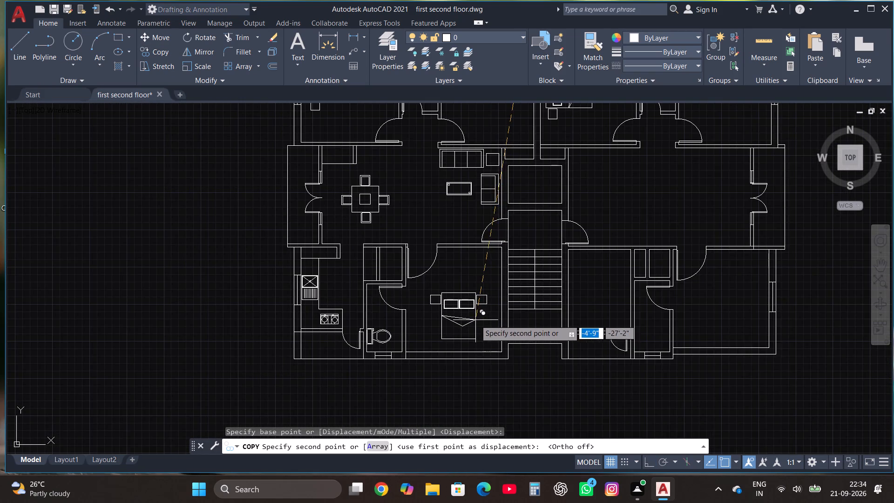
{"action": "left_click", "coordinate": [475, 320]}
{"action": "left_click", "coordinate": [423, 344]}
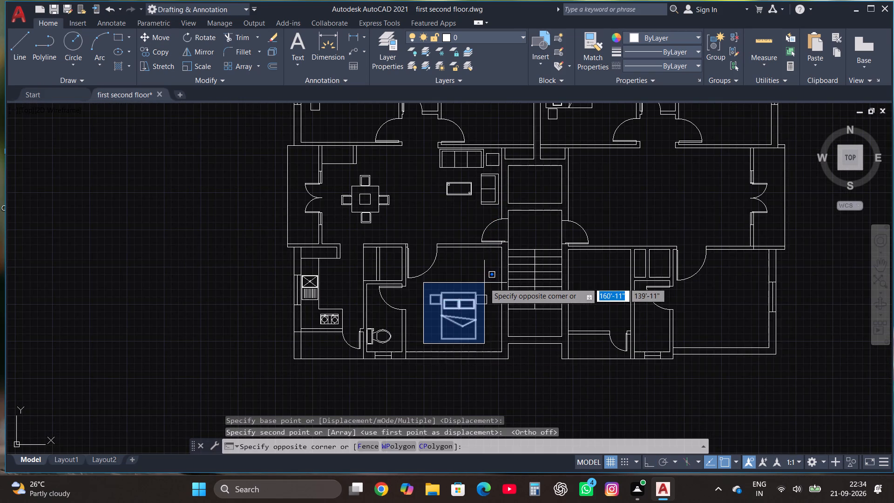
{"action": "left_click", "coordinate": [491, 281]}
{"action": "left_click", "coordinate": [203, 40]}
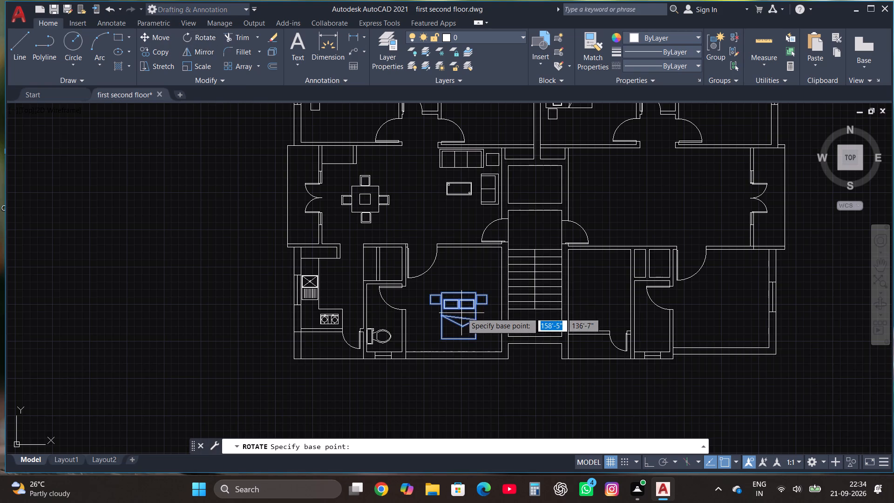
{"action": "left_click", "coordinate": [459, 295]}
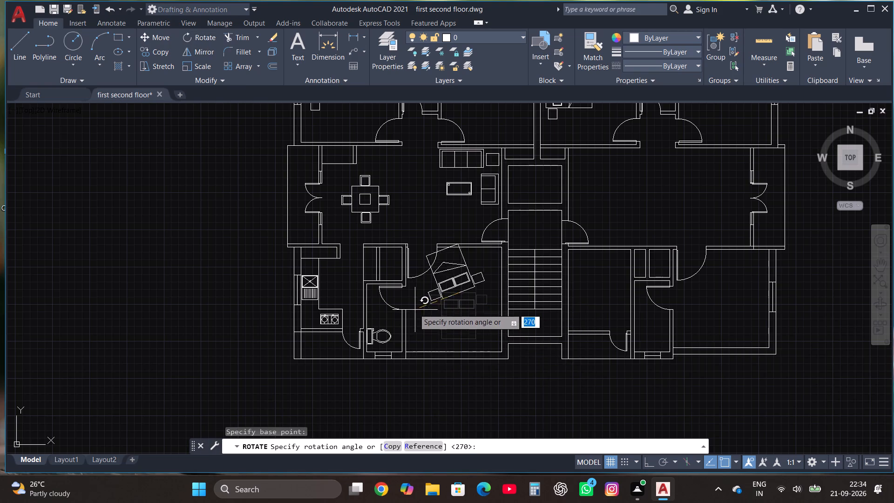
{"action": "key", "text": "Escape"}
Rotate the copied bed and nightstands 180° so that the pillow end faces south.
{"action": "left_click", "coordinate": [428, 345]}
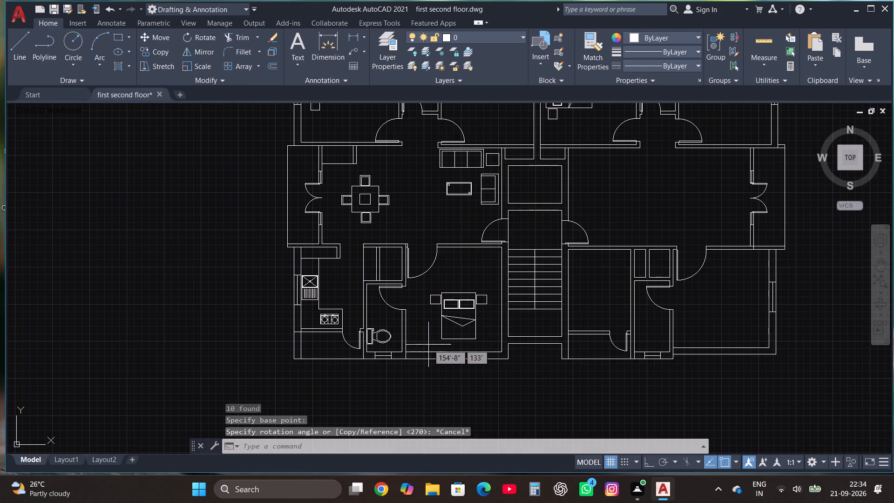
{"action": "left_click", "coordinate": [493, 282]}
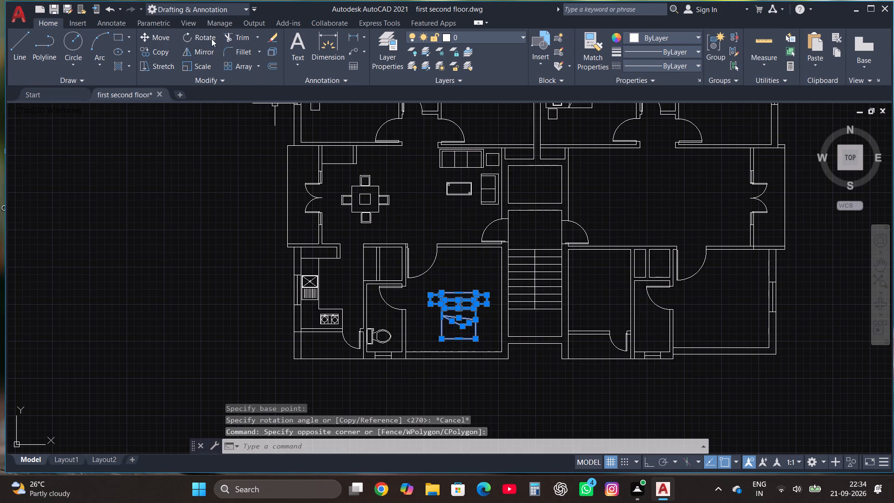
{"action": "left_click", "coordinate": [211, 39]}
{"action": "left_click", "coordinate": [467, 314]}
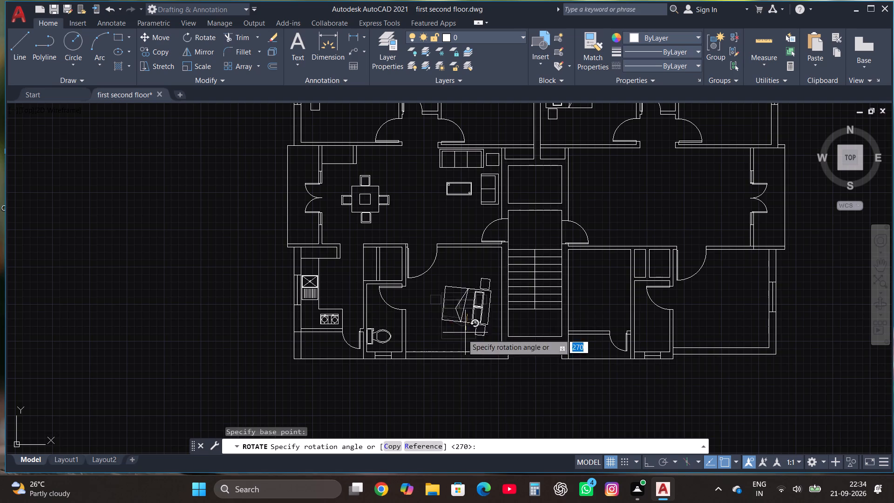
{"action": "key", "text": "F8"}
{"action": "left_click", "coordinate": [434, 316]}
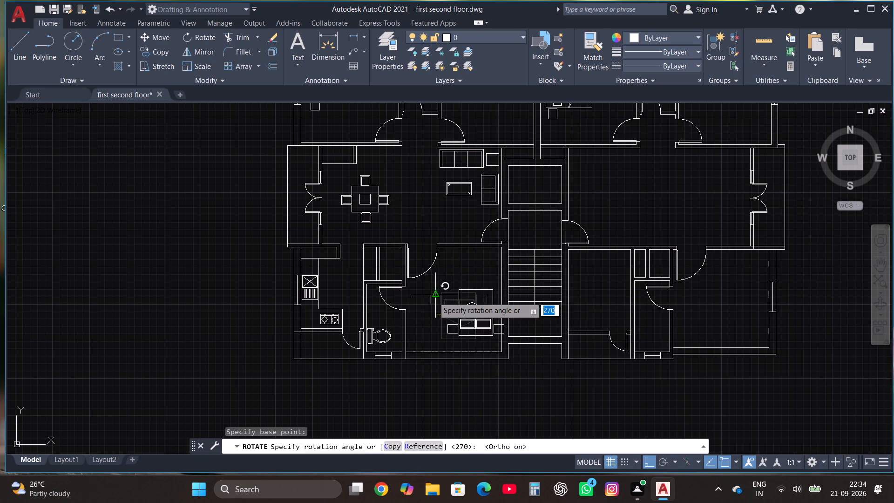
{"action": "left_click", "coordinate": [431, 312]}
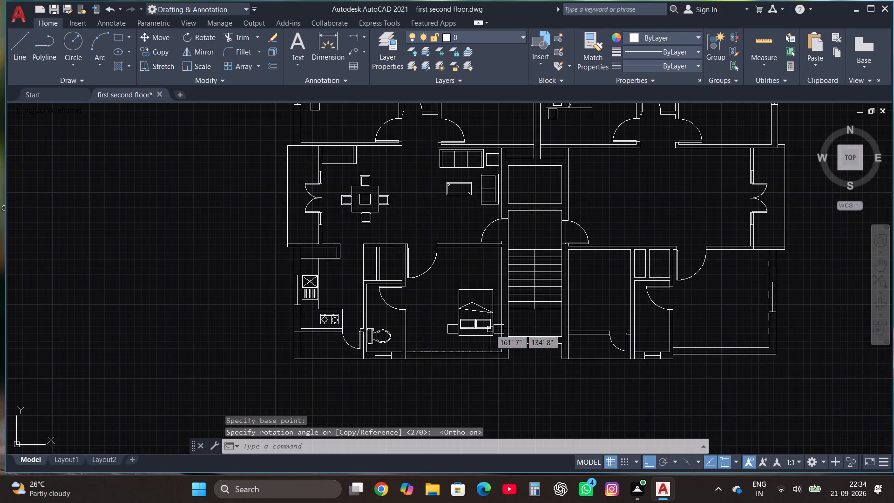
Move the bed and nightstands southwest within the south bedroom, close to its south wall and clear of the east wall.
{"action": "scroll", "coordinate": [490, 329], "scroll_direction": "up", "scroll_amount": 1}
{"action": "left_click", "coordinate": [410, 353]}
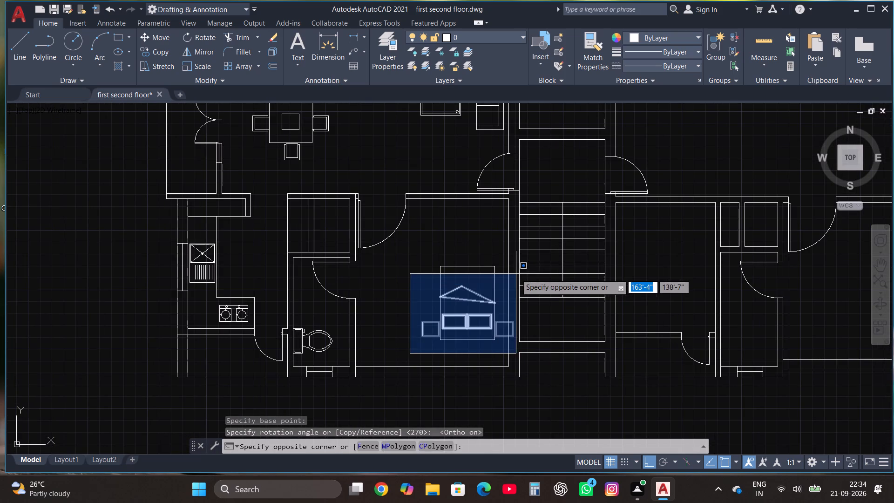
{"action": "left_click", "coordinate": [516, 258]}
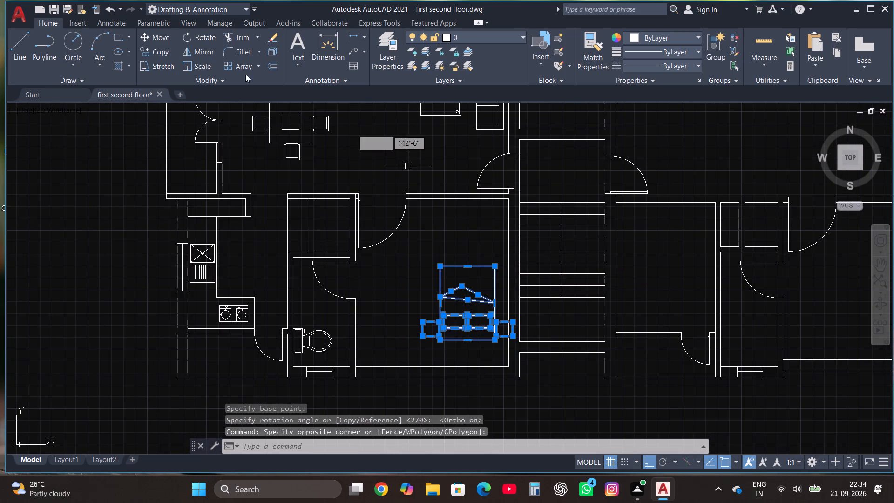
{"action": "left_click", "coordinate": [153, 37]}
{"action": "left_click", "coordinate": [469, 310]}
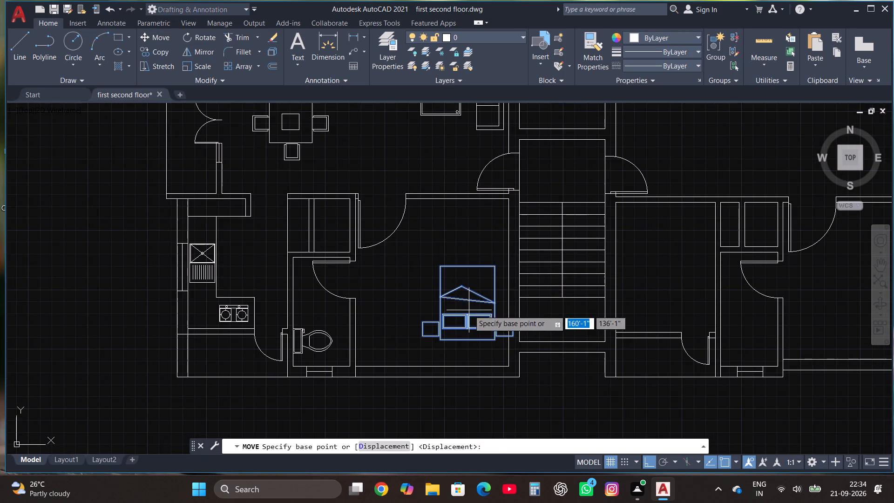
{"action": "key", "text": "F8"}
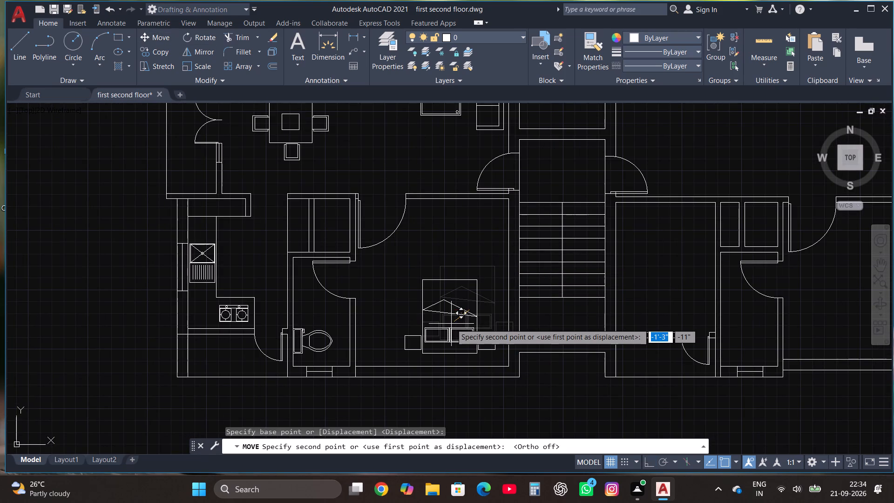
{"action": "left_click", "coordinate": [452, 328]}
{"action": "key", "text": "Escape"}
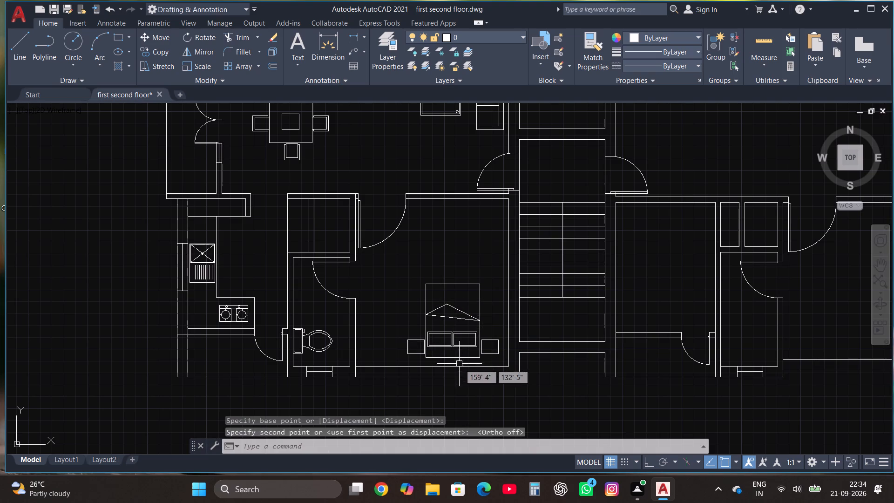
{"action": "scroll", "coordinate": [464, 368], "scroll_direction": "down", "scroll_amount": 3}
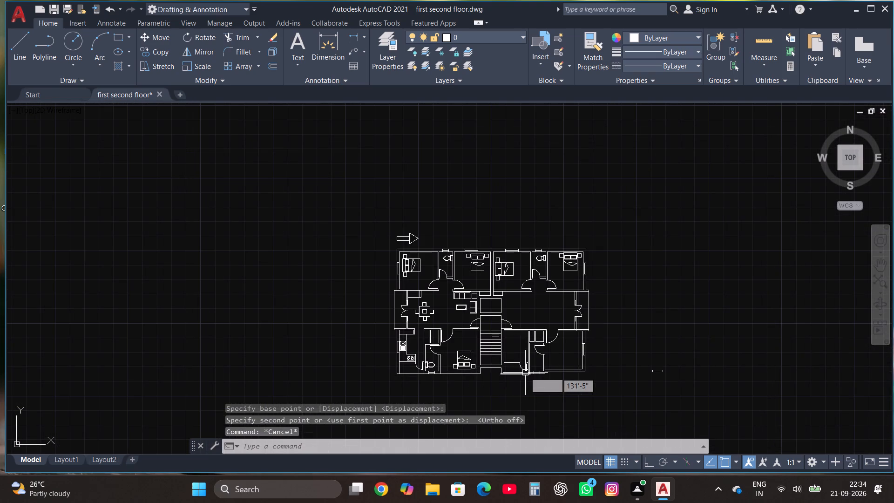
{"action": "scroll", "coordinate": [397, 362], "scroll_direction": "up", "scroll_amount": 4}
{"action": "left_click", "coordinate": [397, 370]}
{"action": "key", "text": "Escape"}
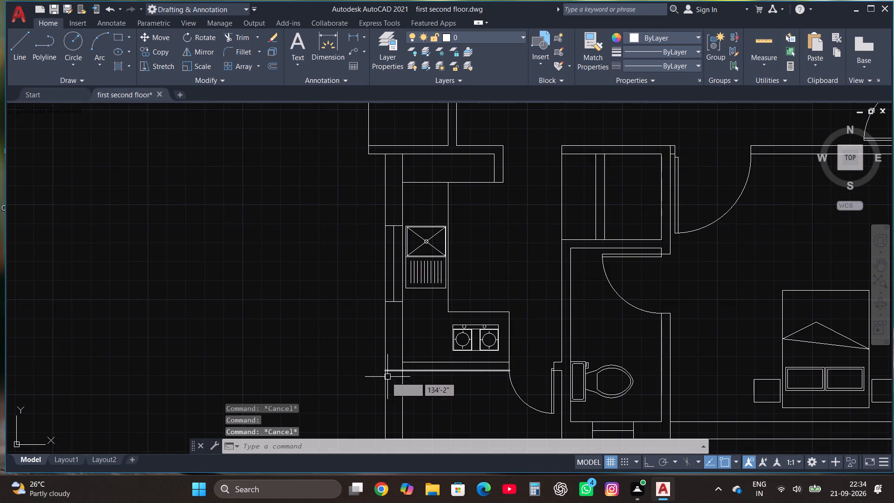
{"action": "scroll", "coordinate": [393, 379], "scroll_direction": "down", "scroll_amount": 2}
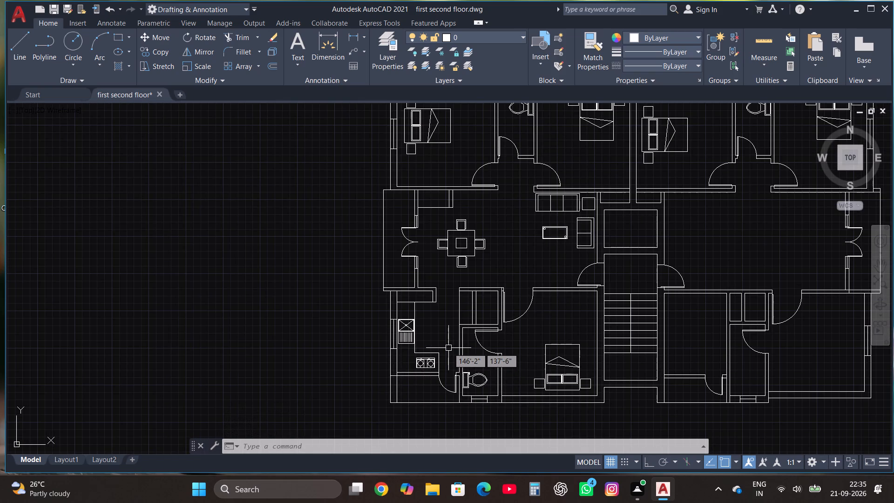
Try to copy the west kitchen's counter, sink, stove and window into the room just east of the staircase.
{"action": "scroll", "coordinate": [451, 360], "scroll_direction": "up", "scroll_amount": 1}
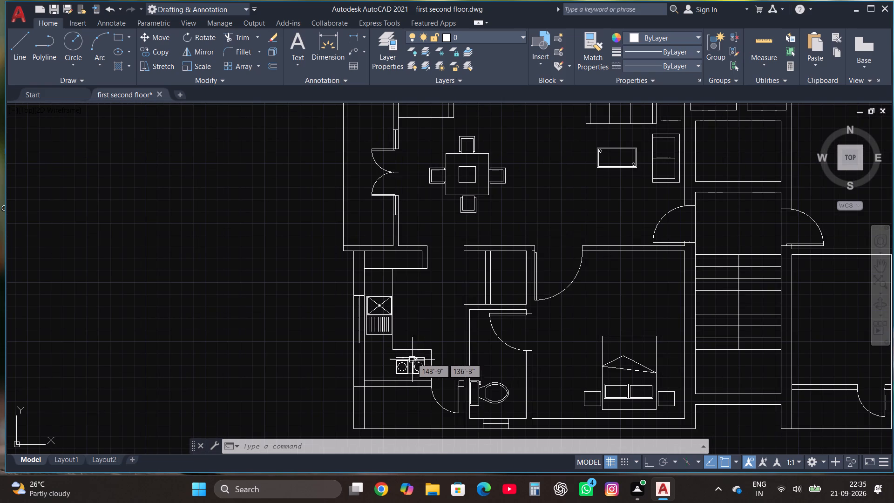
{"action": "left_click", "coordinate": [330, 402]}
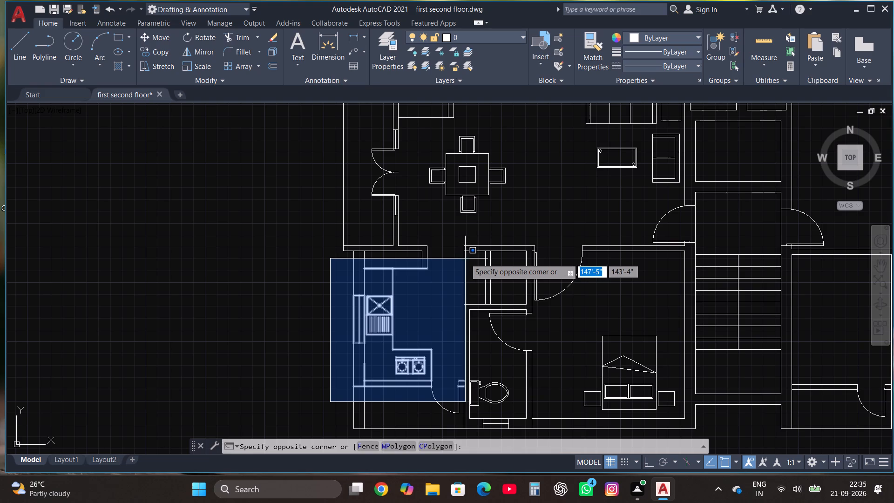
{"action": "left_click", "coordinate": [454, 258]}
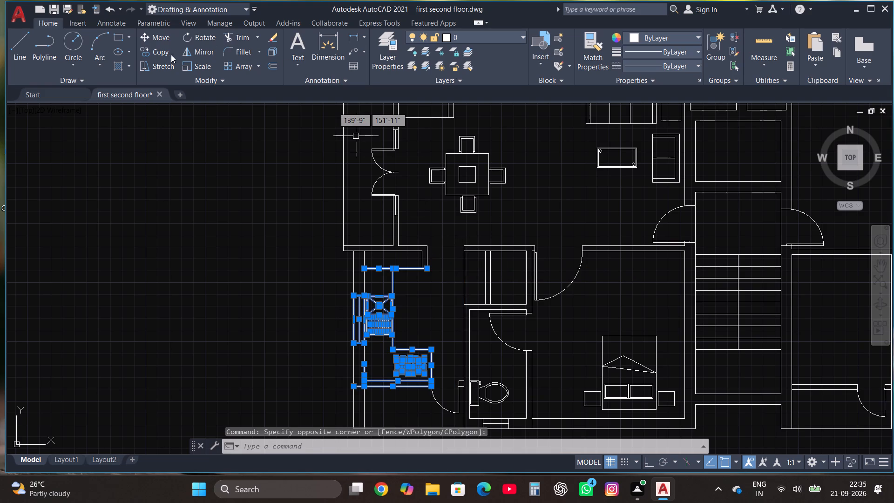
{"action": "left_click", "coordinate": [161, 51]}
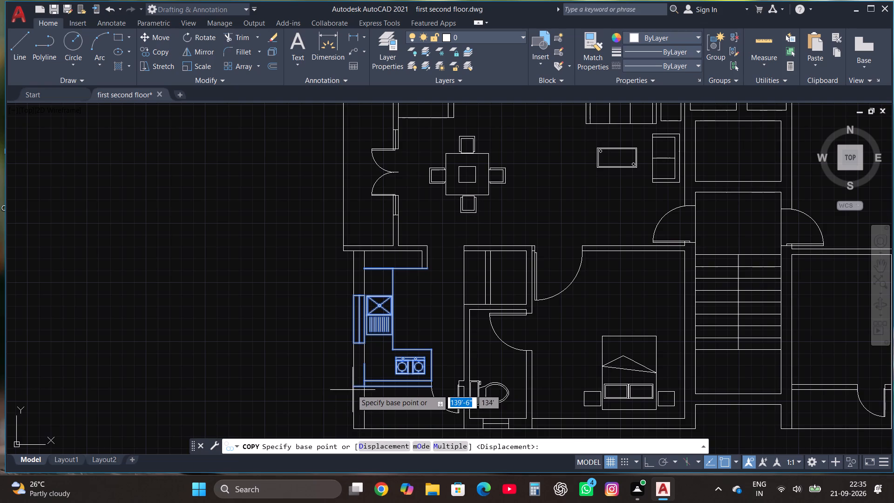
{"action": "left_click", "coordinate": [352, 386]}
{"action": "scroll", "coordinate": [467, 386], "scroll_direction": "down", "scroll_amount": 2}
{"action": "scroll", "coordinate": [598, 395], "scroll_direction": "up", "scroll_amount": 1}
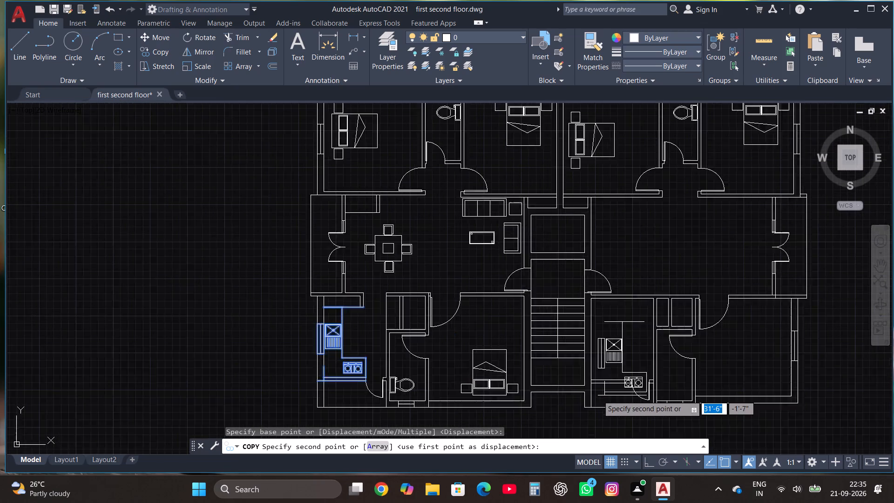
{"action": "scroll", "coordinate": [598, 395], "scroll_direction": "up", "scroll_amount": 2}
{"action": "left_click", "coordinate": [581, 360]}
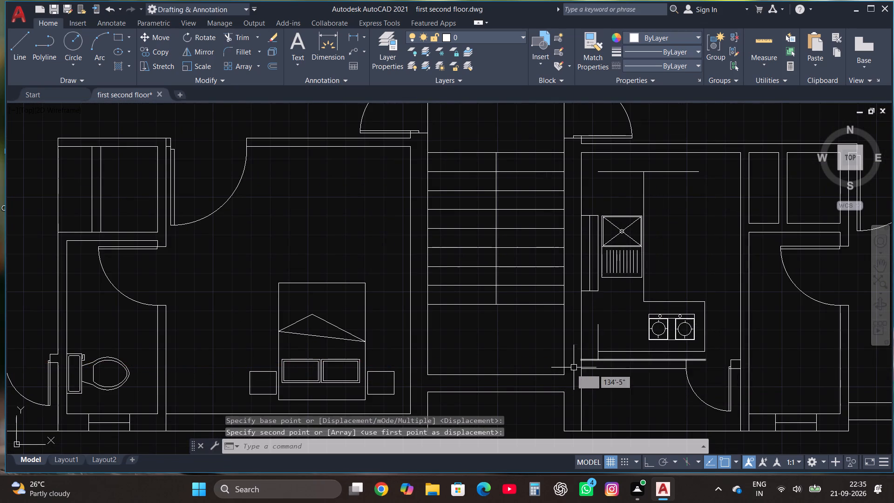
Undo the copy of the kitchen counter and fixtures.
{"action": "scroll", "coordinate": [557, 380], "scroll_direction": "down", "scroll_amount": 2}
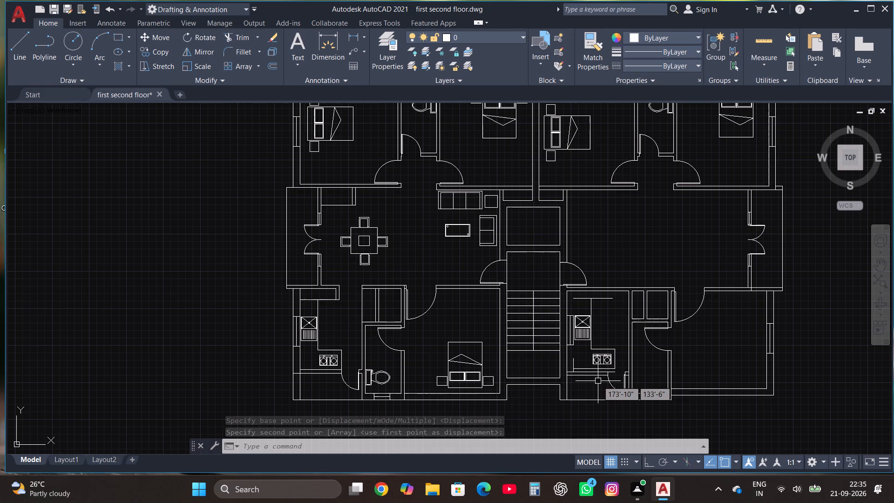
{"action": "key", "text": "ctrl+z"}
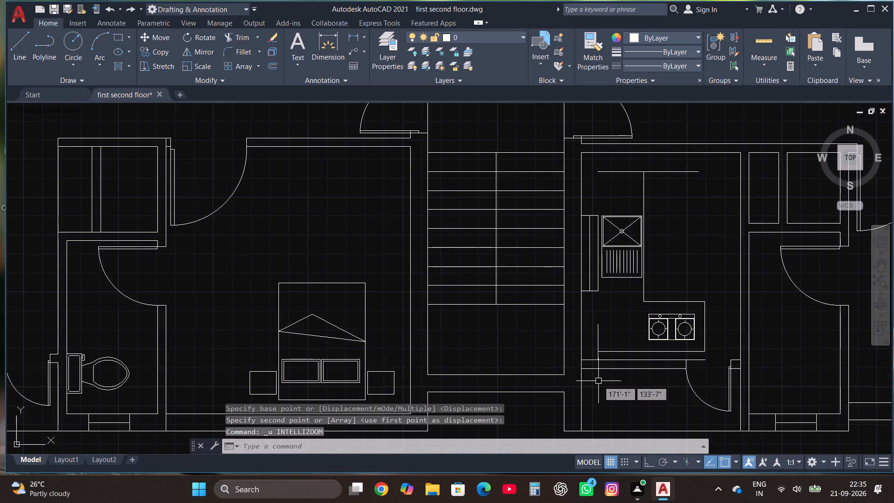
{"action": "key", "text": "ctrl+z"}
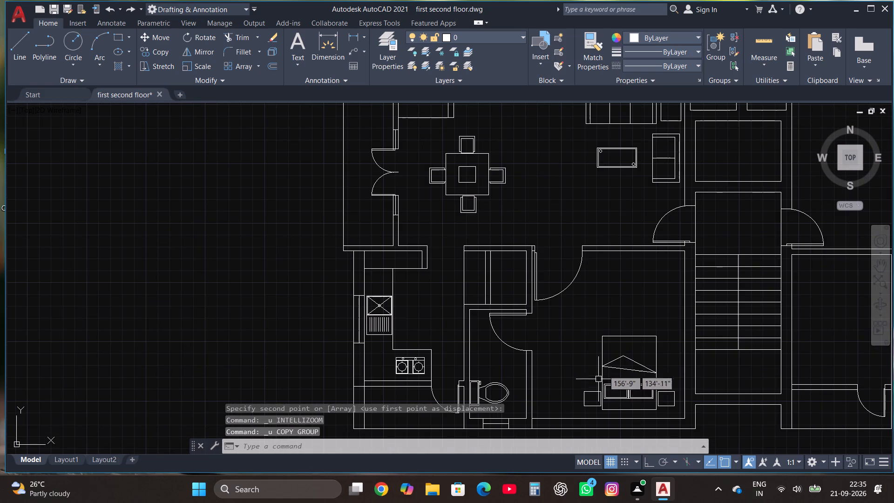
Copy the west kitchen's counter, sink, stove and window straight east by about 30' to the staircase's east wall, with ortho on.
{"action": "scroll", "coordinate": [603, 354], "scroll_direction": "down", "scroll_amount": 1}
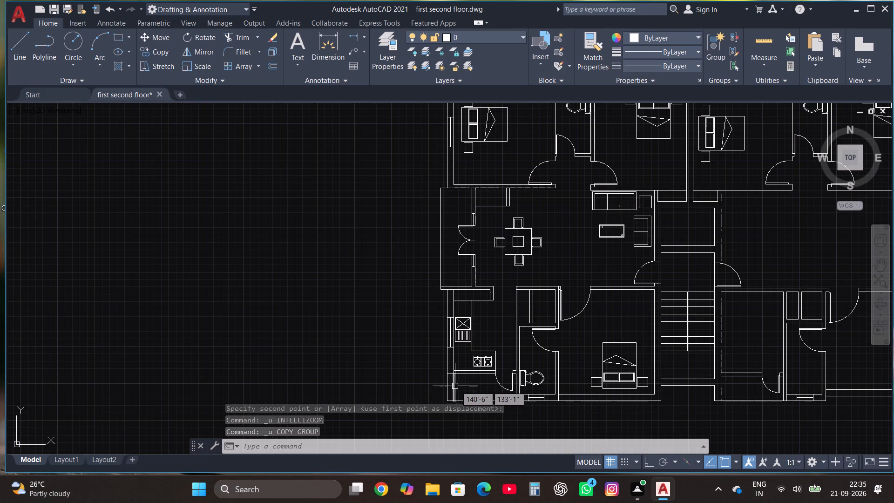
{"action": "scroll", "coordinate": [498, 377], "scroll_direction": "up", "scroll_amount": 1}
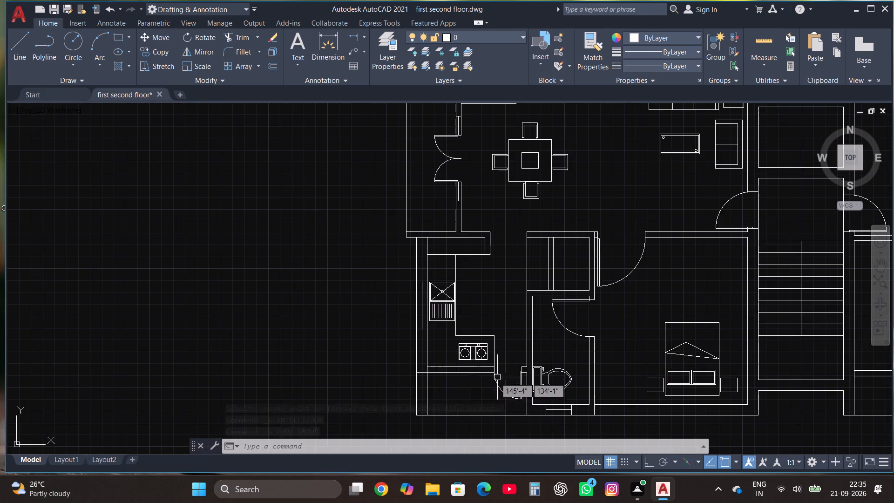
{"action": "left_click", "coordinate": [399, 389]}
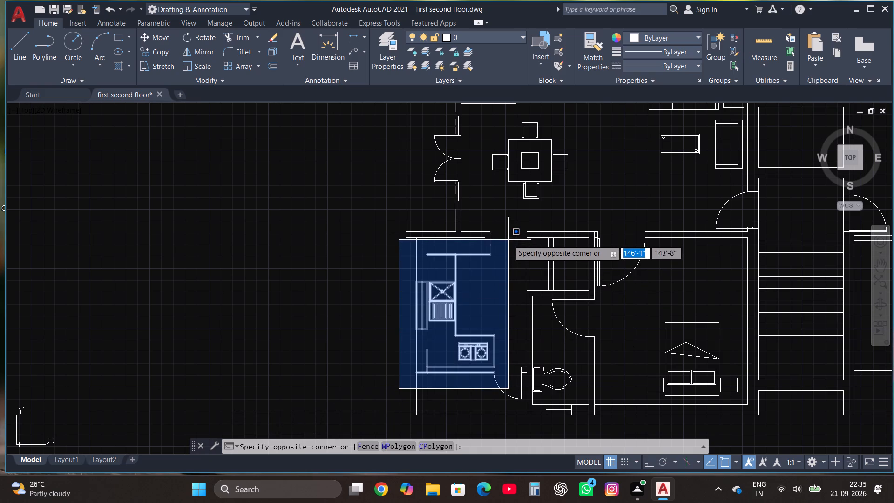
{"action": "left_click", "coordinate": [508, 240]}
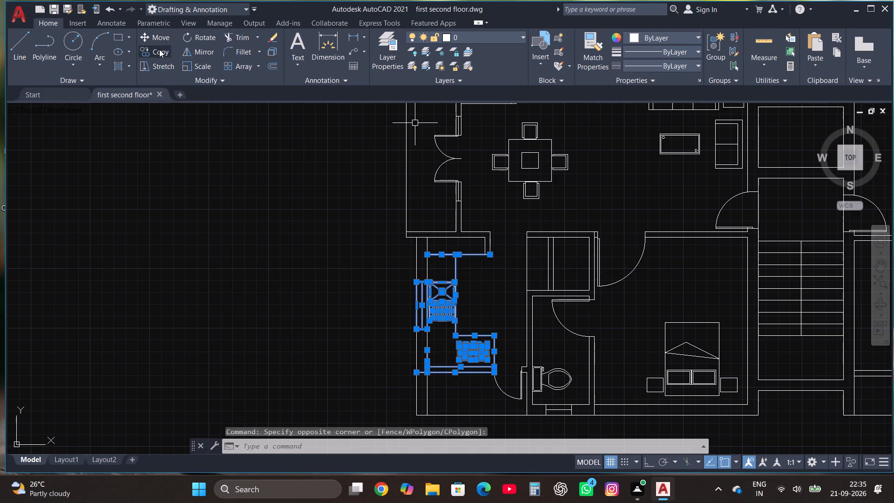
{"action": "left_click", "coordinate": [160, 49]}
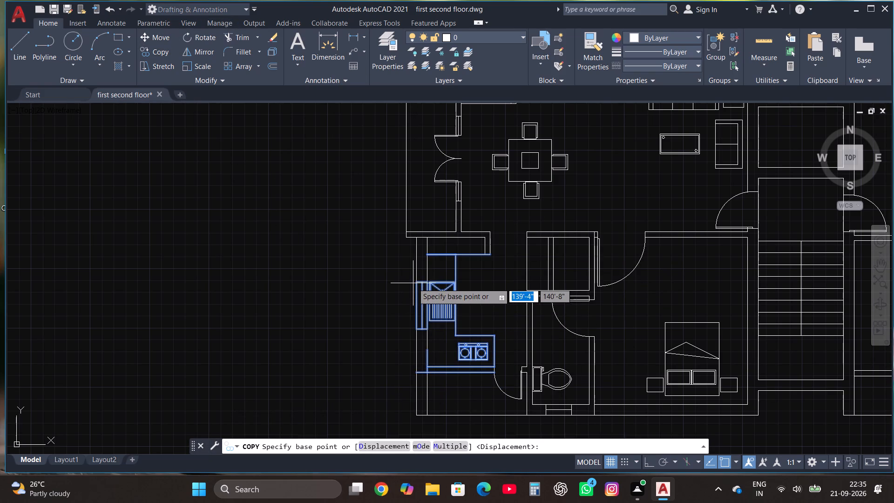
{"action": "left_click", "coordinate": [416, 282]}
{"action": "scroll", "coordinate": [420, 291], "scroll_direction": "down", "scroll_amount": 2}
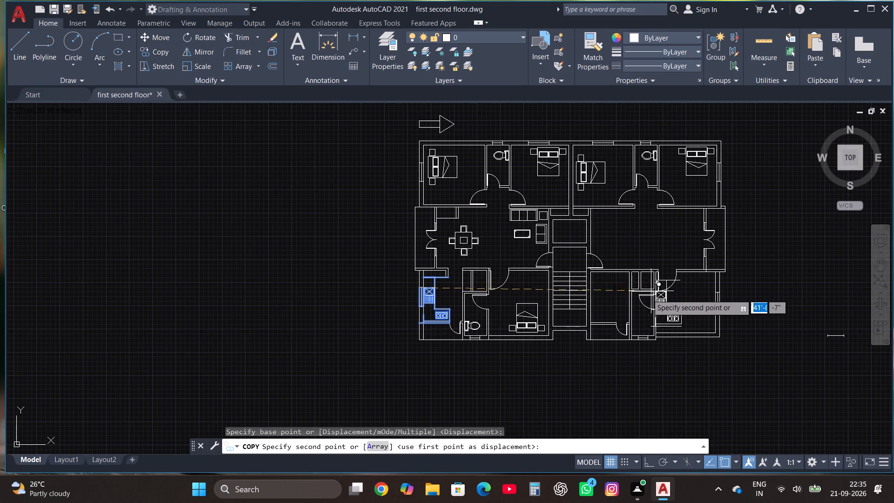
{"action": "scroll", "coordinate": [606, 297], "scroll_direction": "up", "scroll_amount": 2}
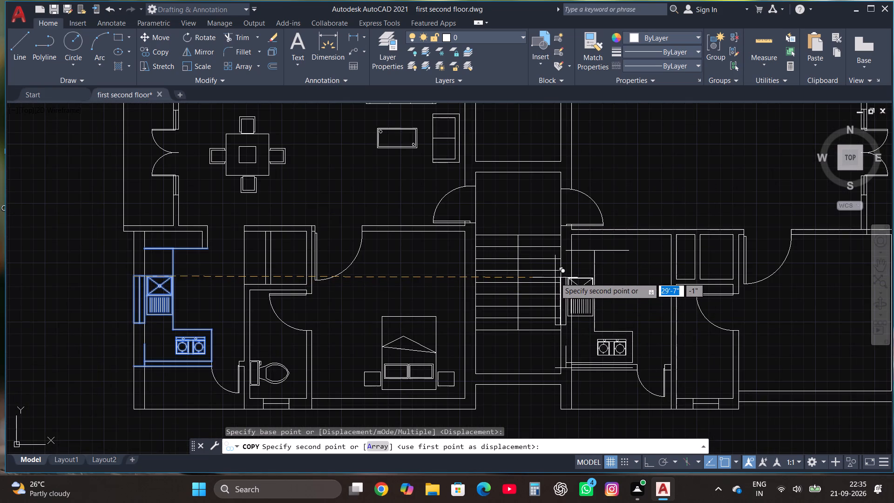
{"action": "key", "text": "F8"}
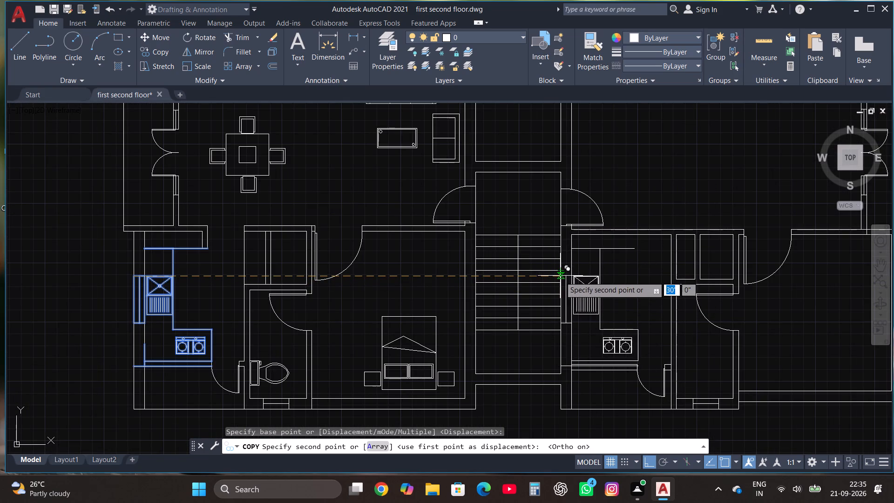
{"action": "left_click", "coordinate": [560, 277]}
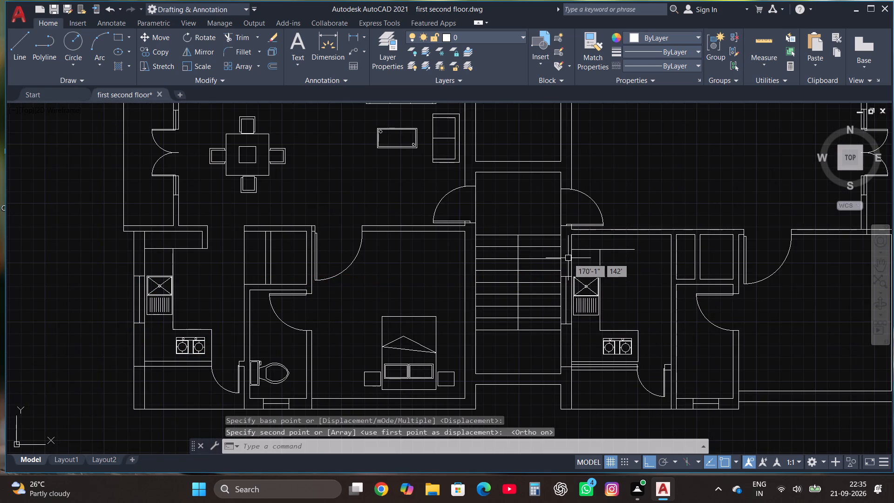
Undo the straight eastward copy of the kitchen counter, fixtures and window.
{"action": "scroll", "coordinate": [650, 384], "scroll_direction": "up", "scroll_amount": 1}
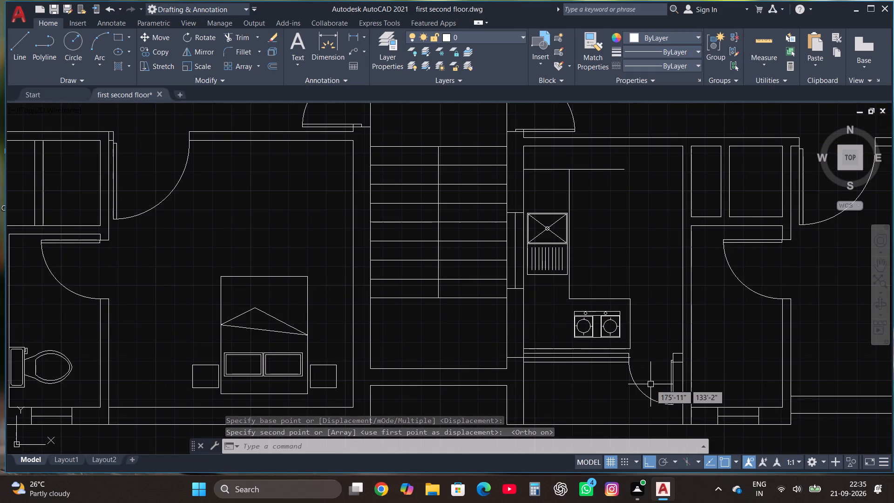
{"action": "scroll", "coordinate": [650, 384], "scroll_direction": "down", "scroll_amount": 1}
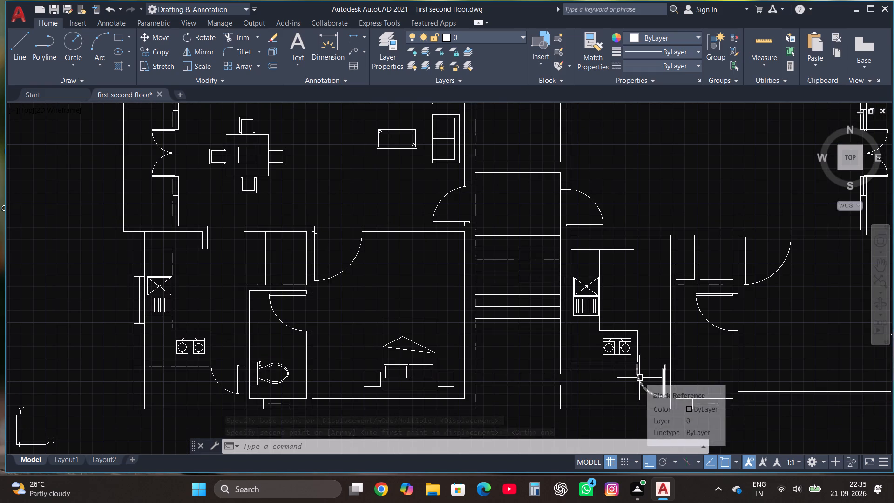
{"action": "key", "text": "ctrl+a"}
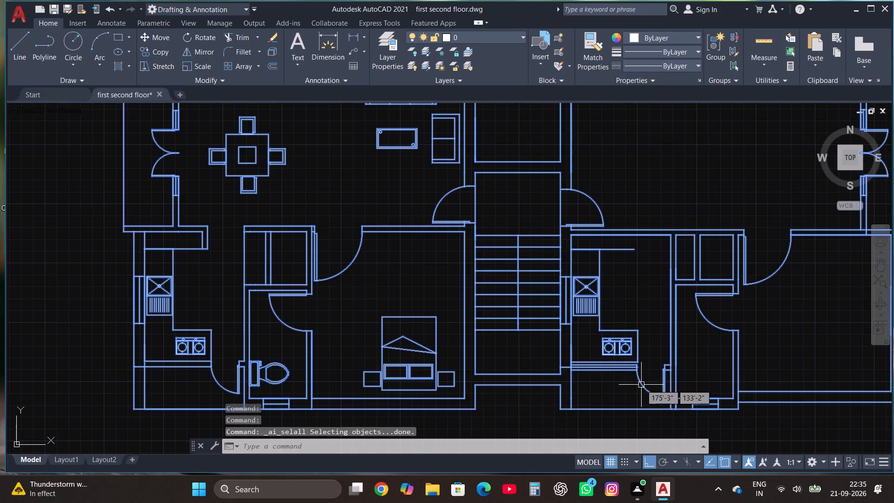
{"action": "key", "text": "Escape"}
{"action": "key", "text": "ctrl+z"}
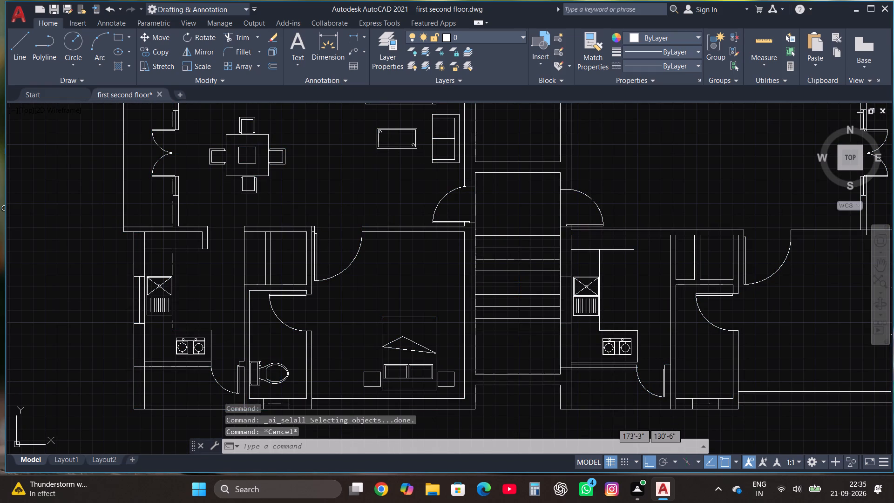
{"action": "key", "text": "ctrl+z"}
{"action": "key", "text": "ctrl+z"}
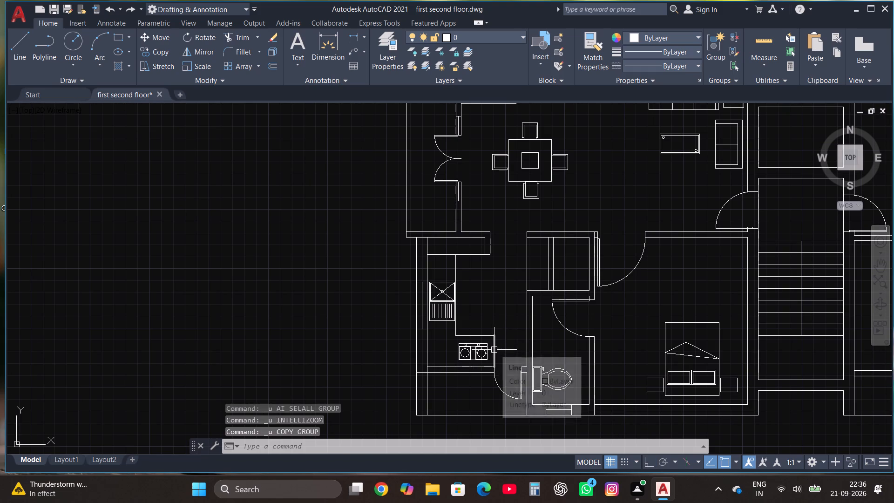
Copy the whole west kitchen, including its walls, door, window and fixtures, to the northeast inner corner of the room east of the staircase.
{"action": "scroll", "coordinate": [442, 364], "scroll_direction": "down", "scroll_amount": 3}
{"action": "scroll", "coordinate": [452, 347], "scroll_direction": "up", "scroll_amount": 1}
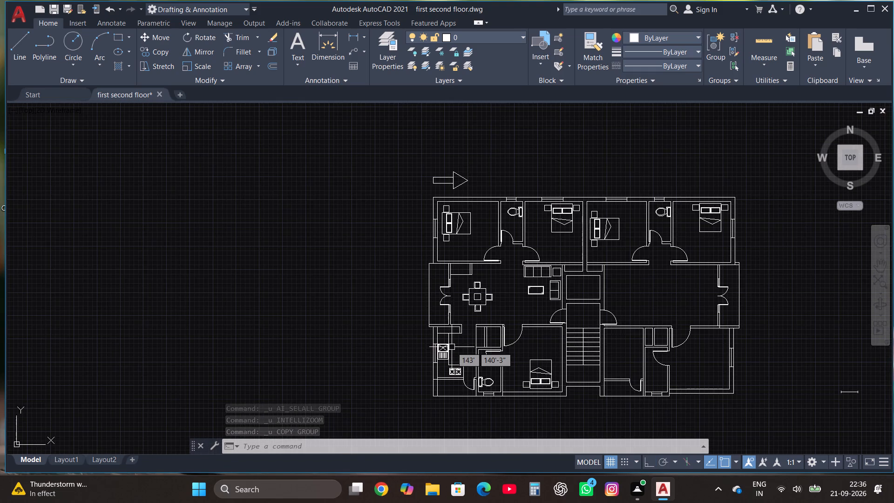
{"action": "scroll", "coordinate": [458, 336], "scroll_direction": "up", "scroll_amount": 1}
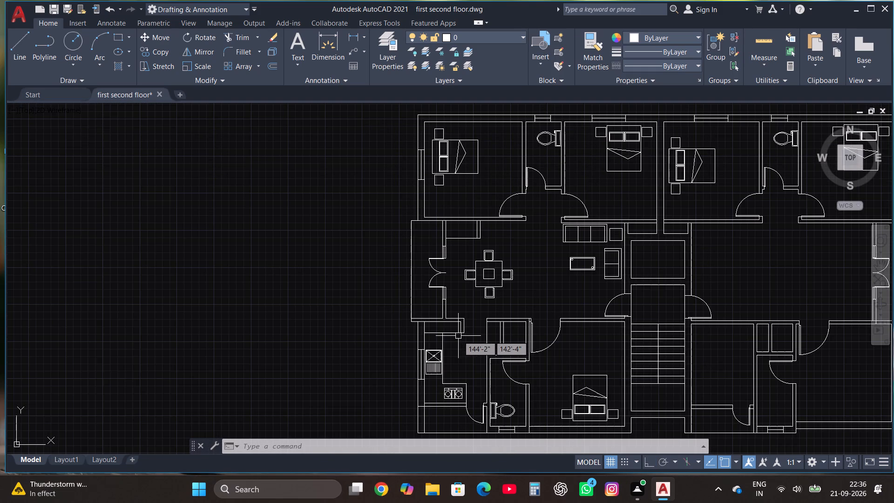
{"action": "scroll", "coordinate": [460, 337], "scroll_direction": "up", "scroll_amount": 1}
{"action": "scroll", "coordinate": [460, 337], "scroll_direction": "down", "scroll_amount": 2}
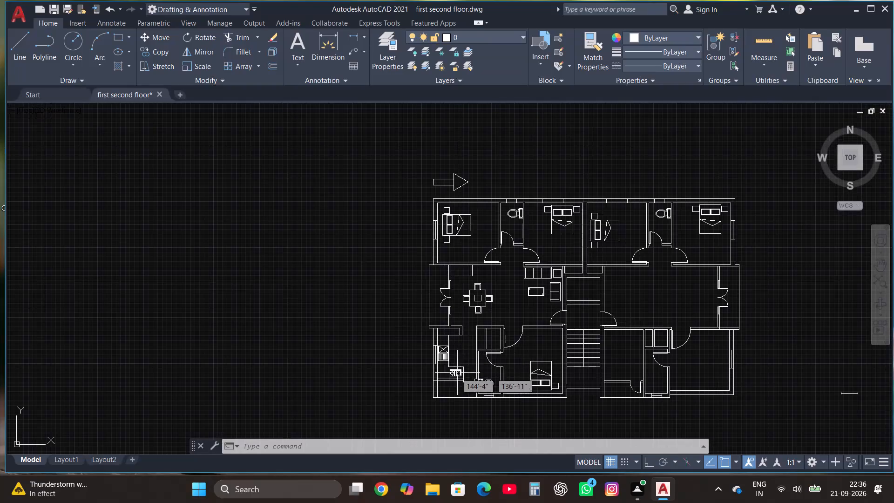
{"action": "scroll", "coordinate": [452, 378], "scroll_direction": "up", "scroll_amount": 2}
{"action": "scroll", "coordinate": [415, 380], "scroll_direction": "down", "scroll_amount": 1}
{"action": "left_click", "coordinate": [394, 423]}
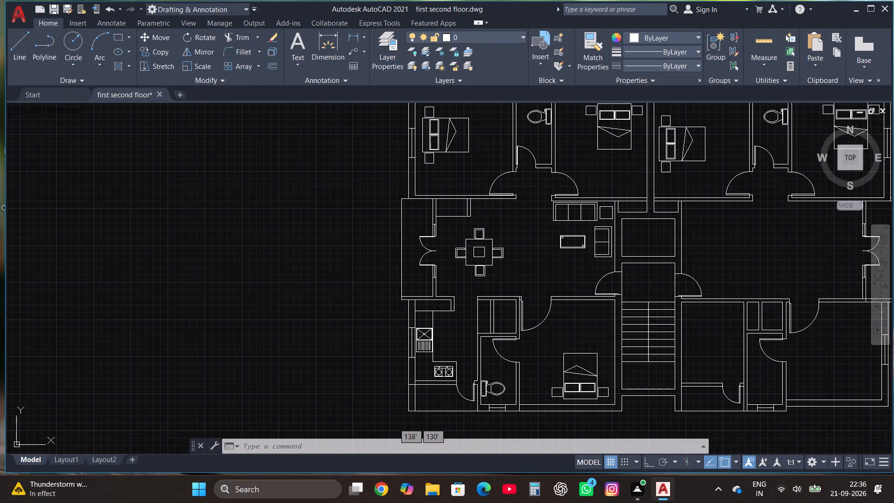
{"action": "left_click", "coordinate": [478, 287]}
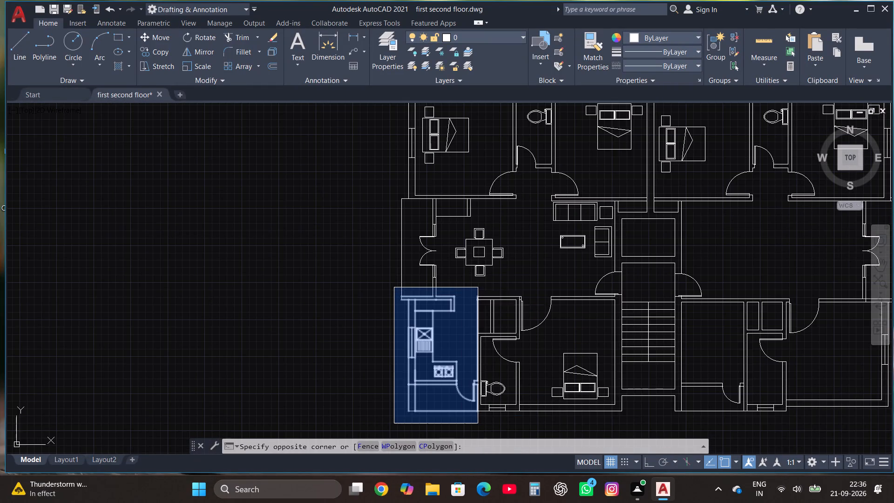
{"action": "left_click", "coordinate": [158, 53]}
{"action": "scroll", "coordinate": [248, 313], "scroll_direction": "down", "scroll_amount": 1}
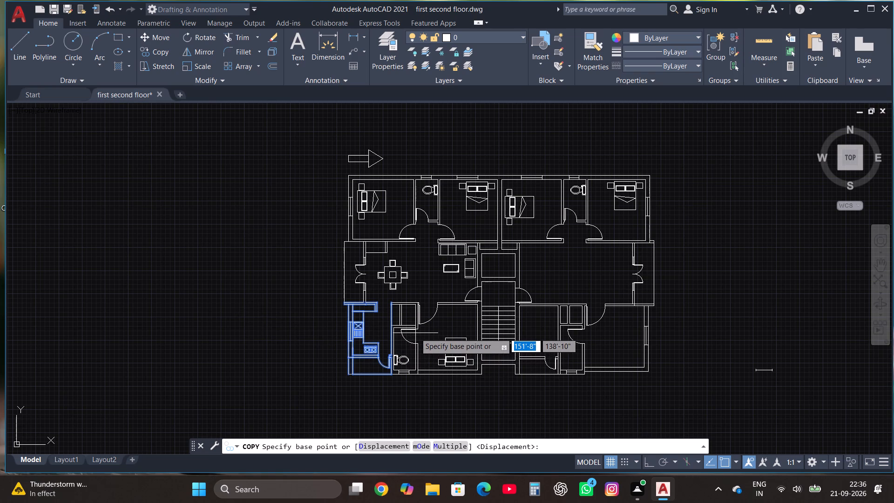
{"action": "scroll", "coordinate": [415, 333], "scroll_direction": "up", "scroll_amount": 1}
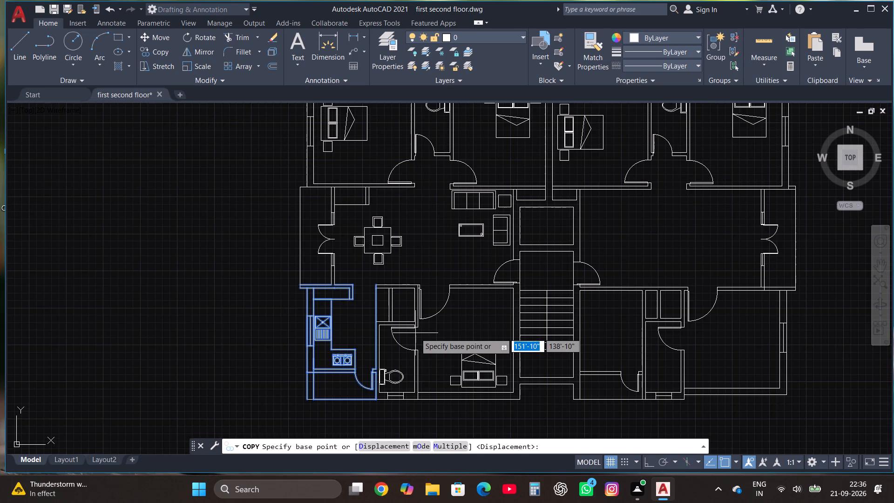
{"action": "left_click", "coordinate": [376, 290]}
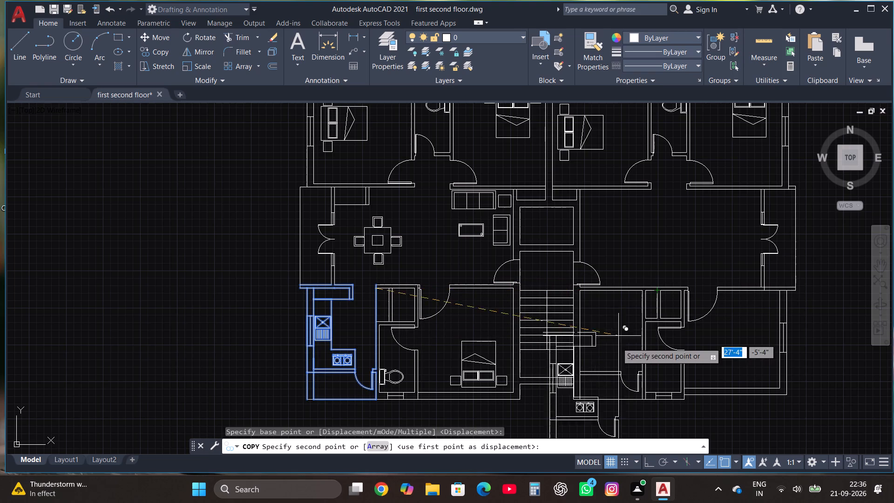
{"action": "scroll", "coordinate": [640, 286], "scroll_direction": "up", "scroll_amount": 3}
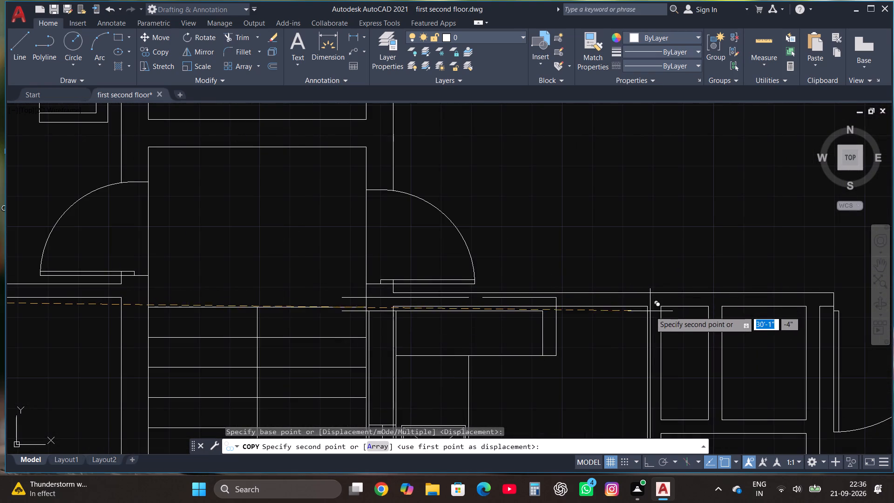
{"action": "left_click", "coordinate": [646, 306]}
{"action": "scroll", "coordinate": [543, 252], "scroll_direction": "down", "scroll_amount": 3}
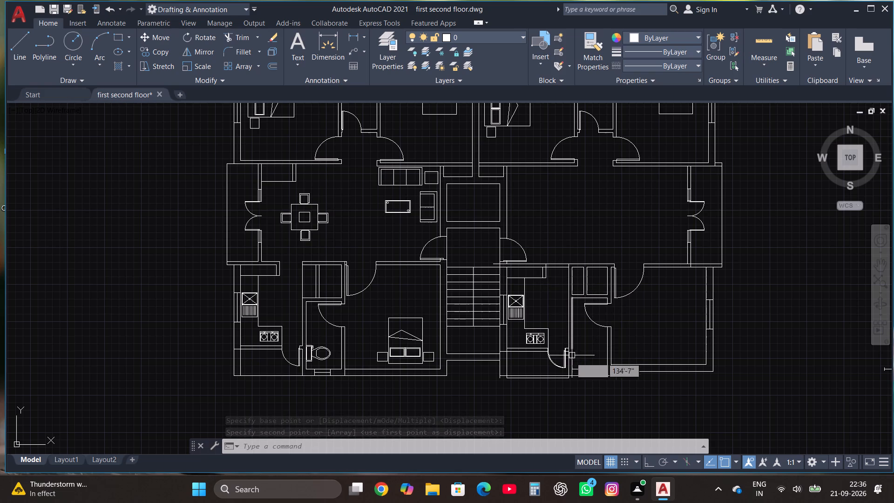
Trim the wall lines overshooting the south outer wall line of the copied kitchen east of the staircase.
{"action": "scroll", "coordinate": [562, 392], "scroll_direction": "up", "scroll_amount": 1}
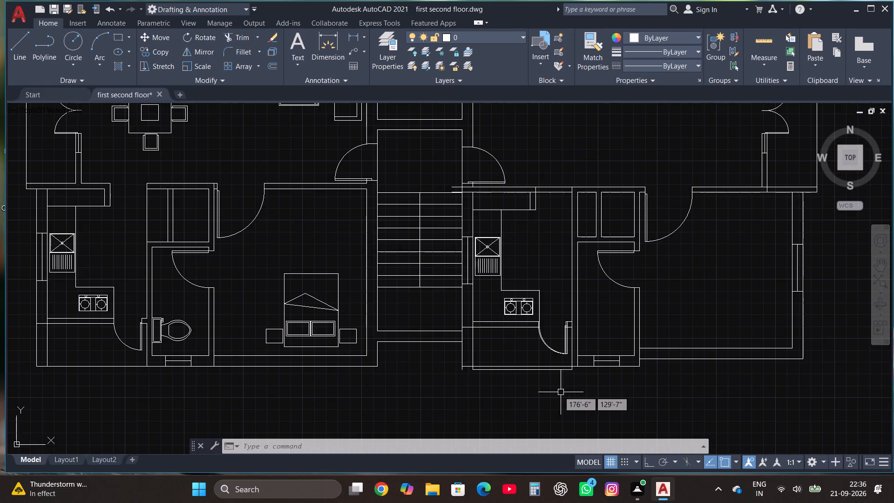
{"action": "type", "text": "tr"}
{"action": "key", "text": "Return"}
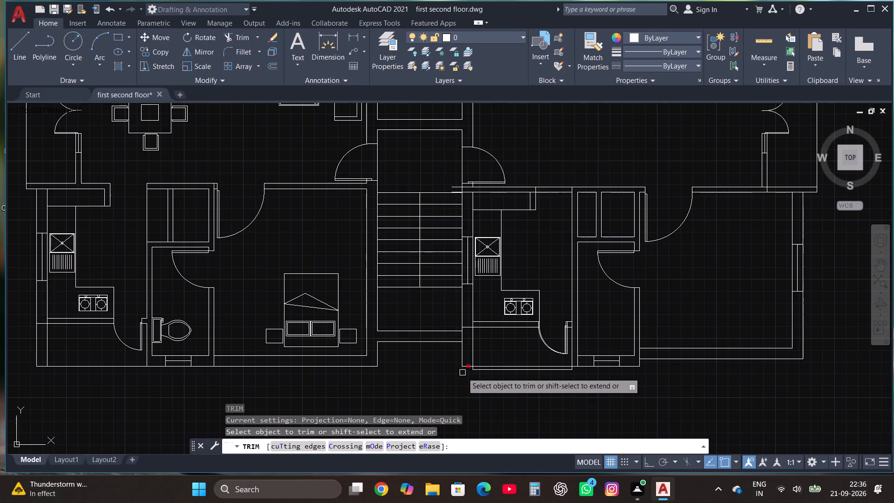
{"action": "left_click", "coordinate": [462, 373]}
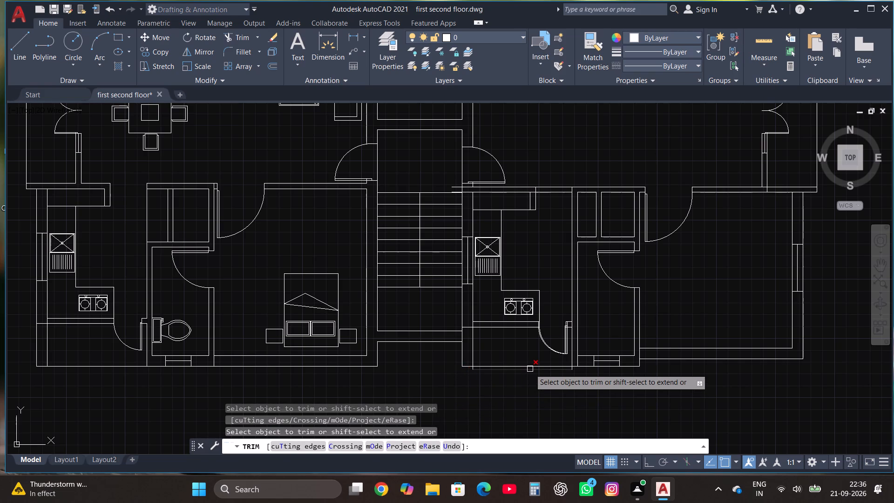
{"action": "left_click", "coordinate": [530, 369]}
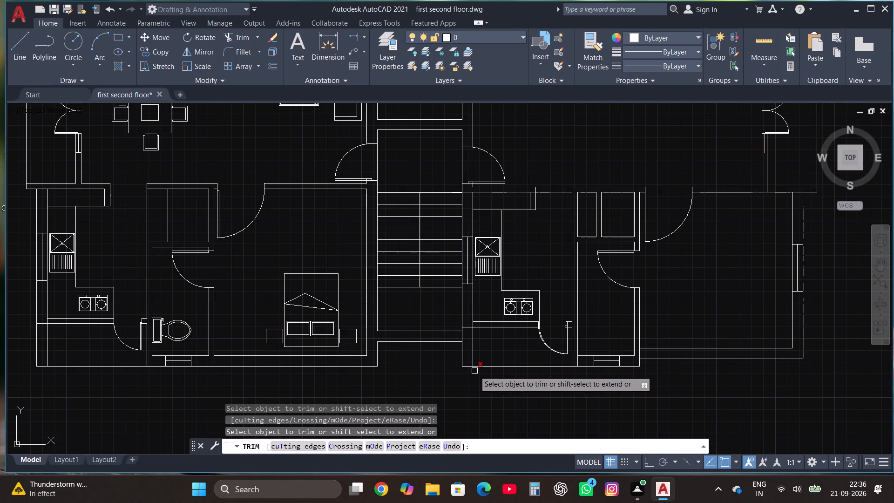
{"action": "left_click", "coordinate": [474, 371]}
{"action": "left_click", "coordinate": [572, 372]}
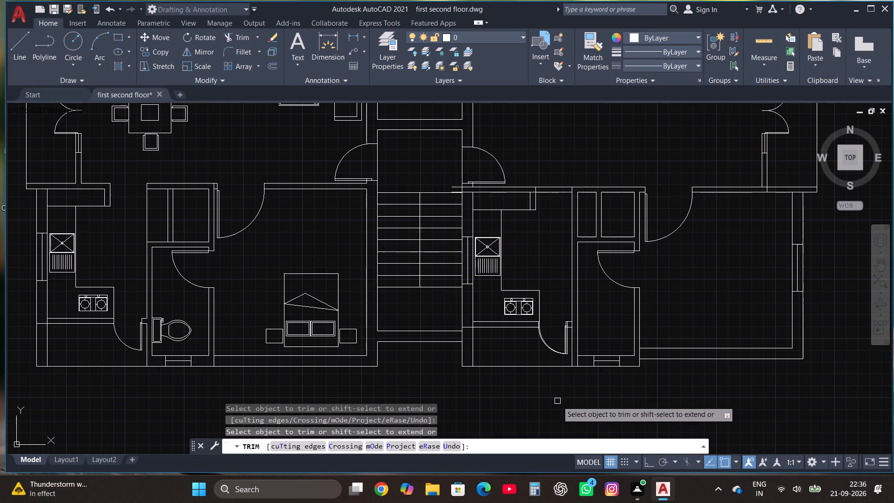
{"action": "scroll", "coordinate": [557, 401], "scroll_direction": "down", "scroll_amount": 1}
{"action": "scroll", "coordinate": [581, 399], "scroll_direction": "up", "scroll_amount": 1}
{"action": "key", "text": "Escape"}
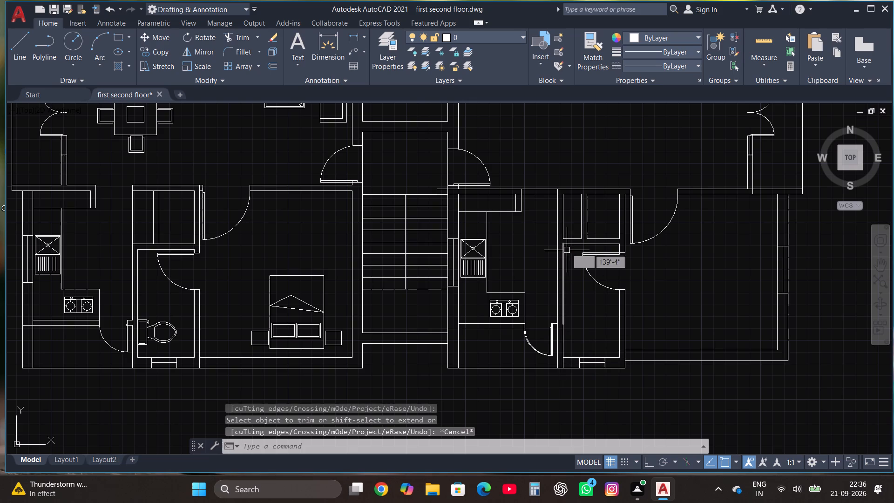
Trim both wall lines between the east kitchen's north counter and the closet to open the kitchen entrance from the hall.
{"action": "left_click", "coordinate": [242, 39]}
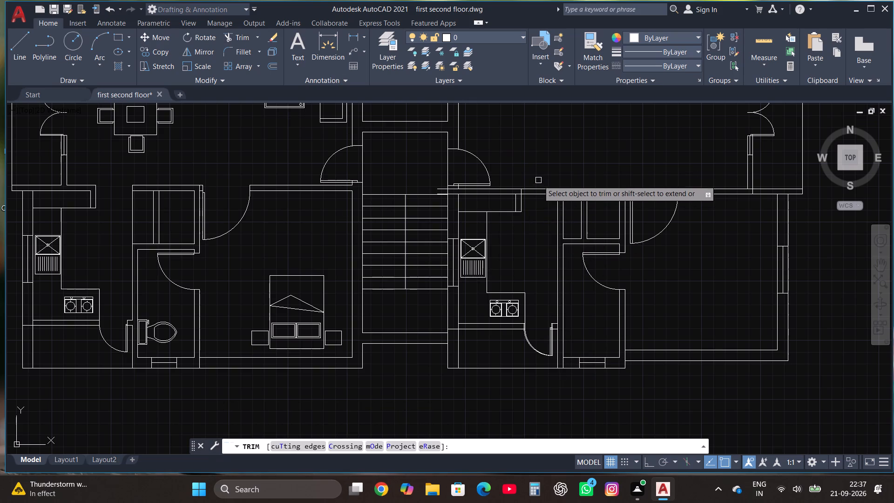
{"action": "left_click", "coordinate": [532, 167]}
{"action": "left_click", "coordinate": [531, 229]}
{"action": "key", "text": "Escape"}
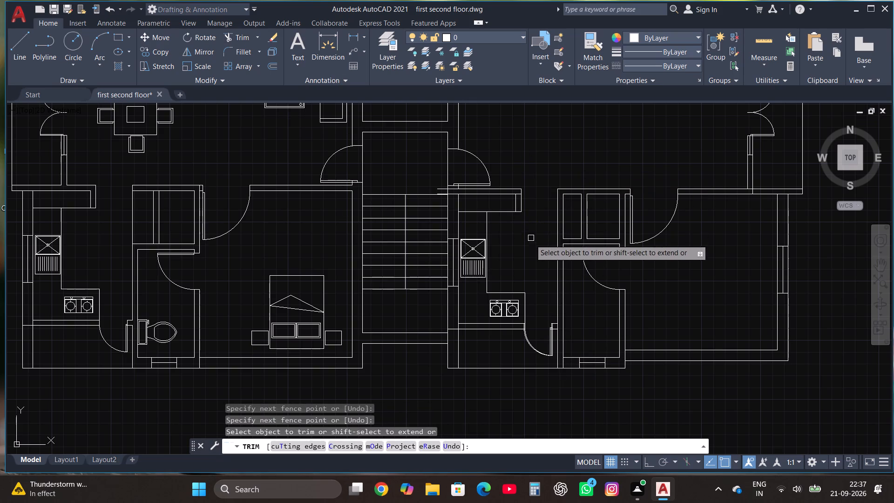
Copy the toilet from the west unit's south bathroom to the west wall of the east unit's south bathroom.
{"action": "scroll", "coordinate": [500, 285], "scroll_direction": "down", "scroll_amount": 2}
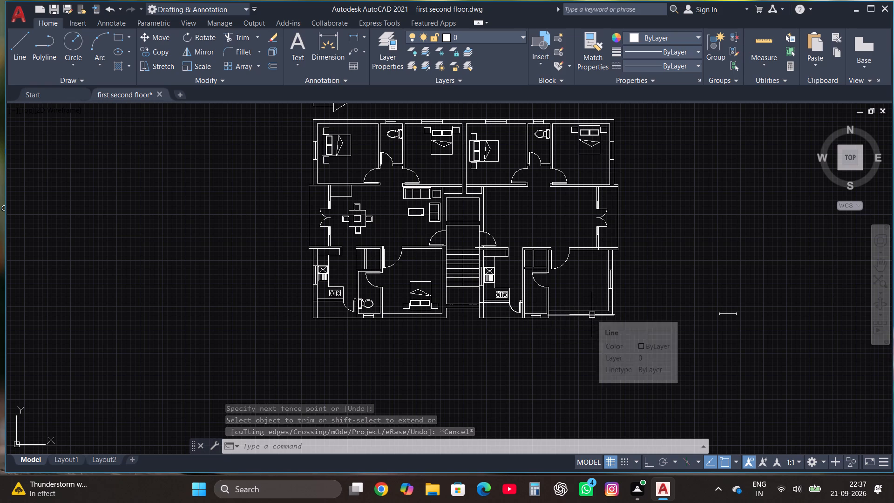
{"action": "left_click", "coordinate": [367, 306]}
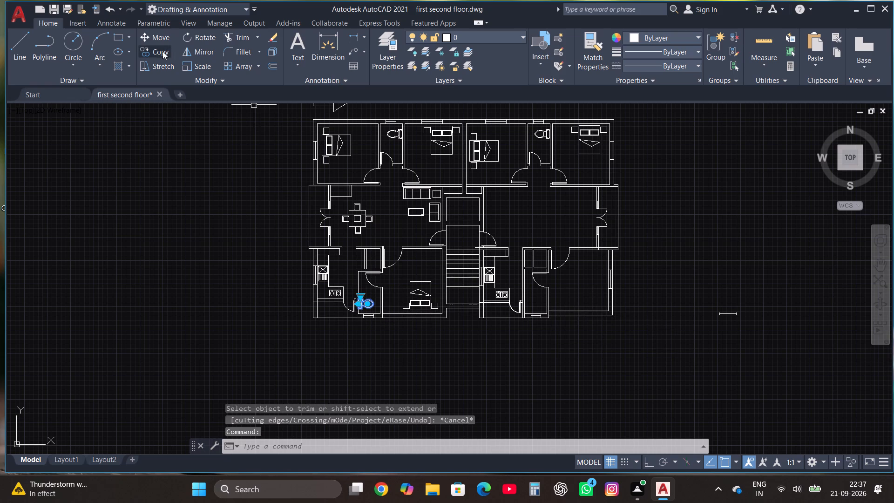
{"action": "left_click", "coordinate": [162, 52]}
{"action": "scroll", "coordinate": [391, 313], "scroll_direction": "up", "scroll_amount": 4}
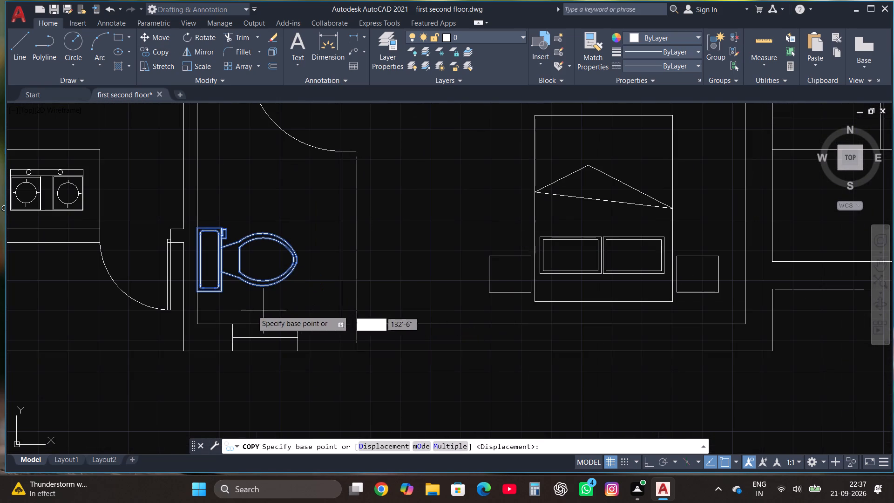
{"action": "left_click", "coordinate": [195, 231]}
{"action": "scroll", "coordinate": [196, 239], "scroll_direction": "down", "scroll_amount": 1}
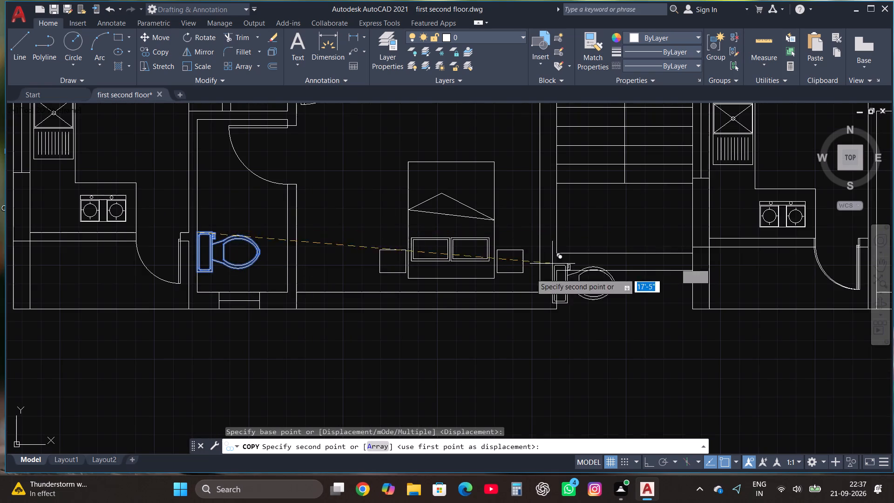
{"action": "scroll", "coordinate": [461, 321], "scroll_direction": "down", "scroll_amount": 2}
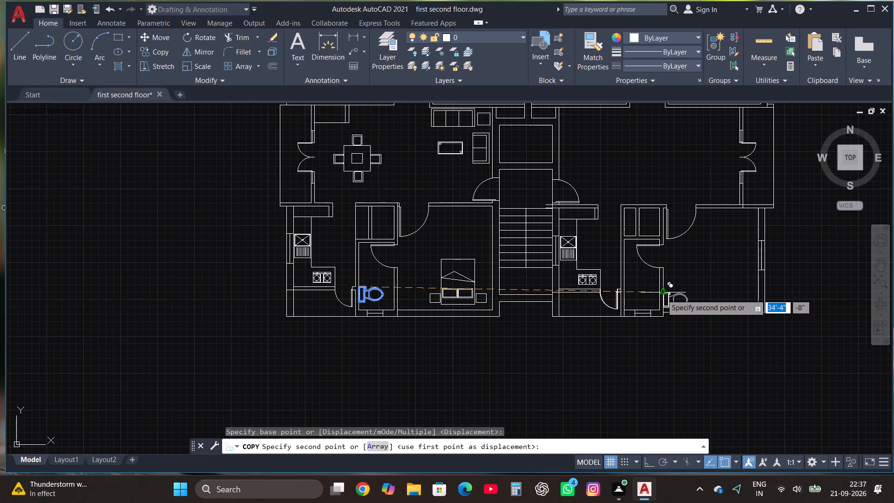
{"action": "scroll", "coordinate": [662, 294], "scroll_direction": "up", "scroll_amount": 3}
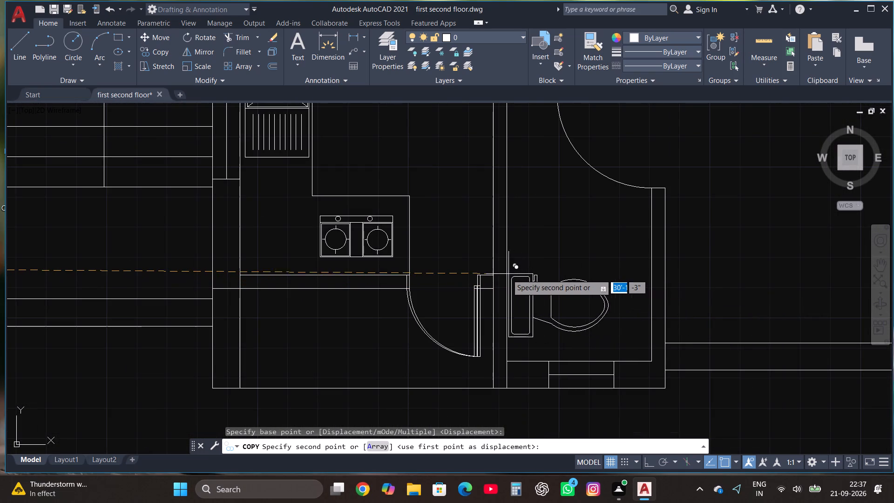
{"action": "left_click", "coordinate": [506, 276]}
Copy the bed with its two nightstands from the west unit's south bedroom about 30' east into the east unit's south bedroom.
{"action": "scroll", "coordinate": [502, 309], "scroll_direction": "down", "scroll_amount": 2}
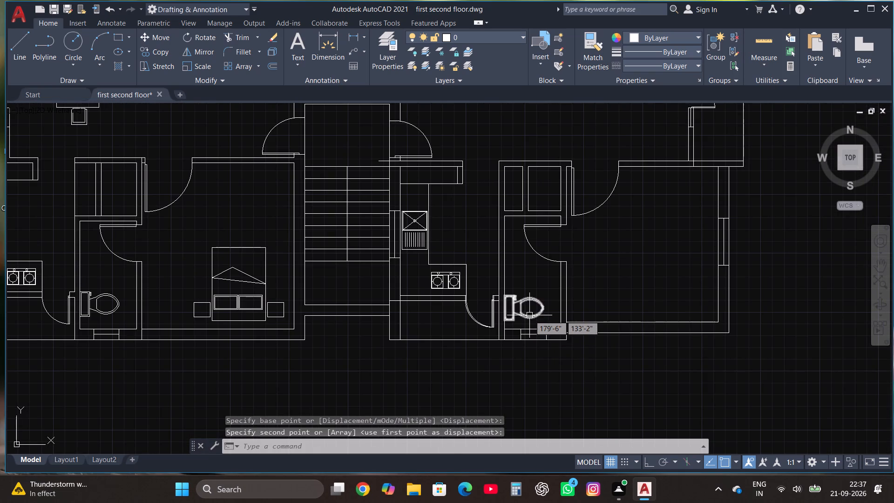
{"action": "scroll", "coordinate": [529, 315], "scroll_direction": "down", "scroll_amount": 1}
{"action": "scroll", "coordinate": [325, 311], "scroll_direction": "up", "scroll_amount": 2}
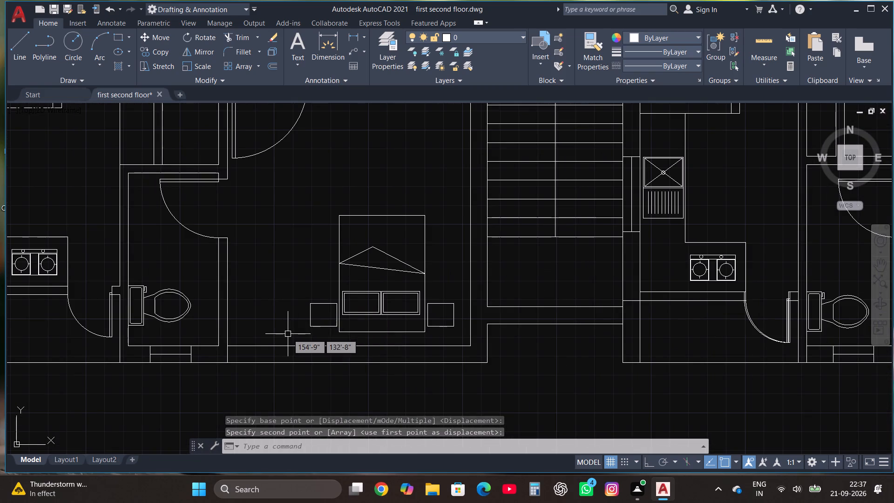
{"action": "left_click", "coordinate": [294, 339]}
{"action": "left_click", "coordinate": [461, 194]}
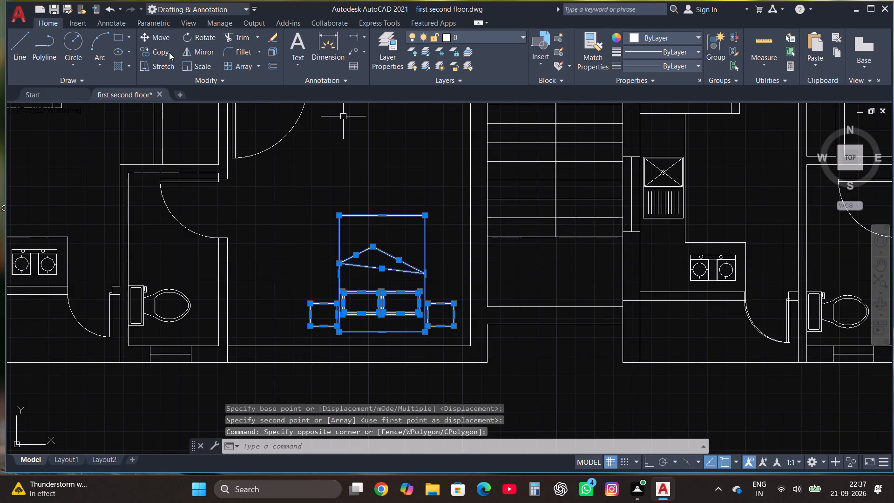
{"action": "left_click", "coordinate": [161, 49]}
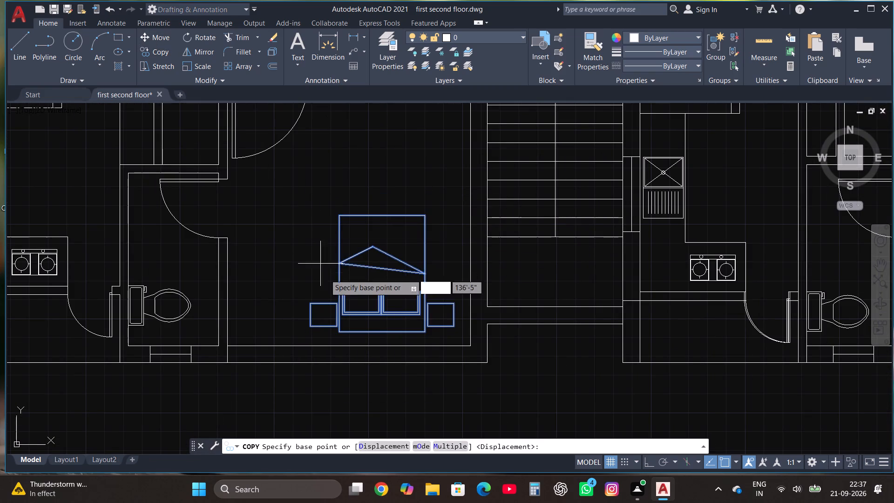
{"action": "left_click", "coordinate": [334, 281]}
{"action": "scroll", "coordinate": [334, 281], "scroll_direction": "down", "scroll_amount": 3}
{"action": "scroll", "coordinate": [503, 276], "scroll_direction": "up", "scroll_amount": 2}
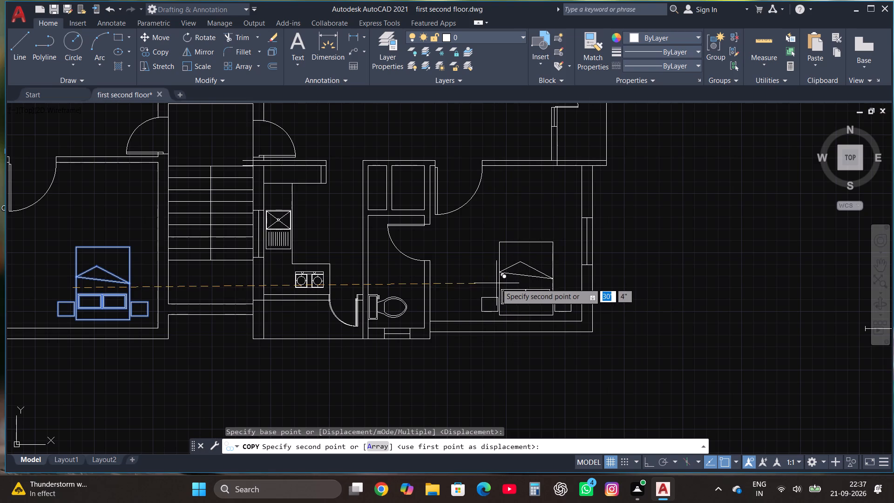
{"action": "left_click", "coordinate": [496, 280]}
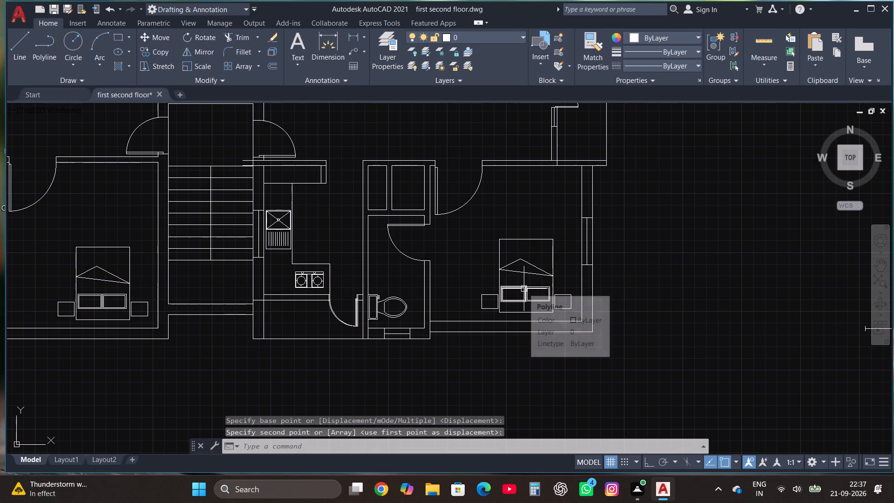
Copy the west hall's two sofas, side table and coffee table into the middle of the east unit's hall.
{"action": "scroll", "coordinate": [524, 289], "scroll_direction": "down", "scroll_amount": 1}
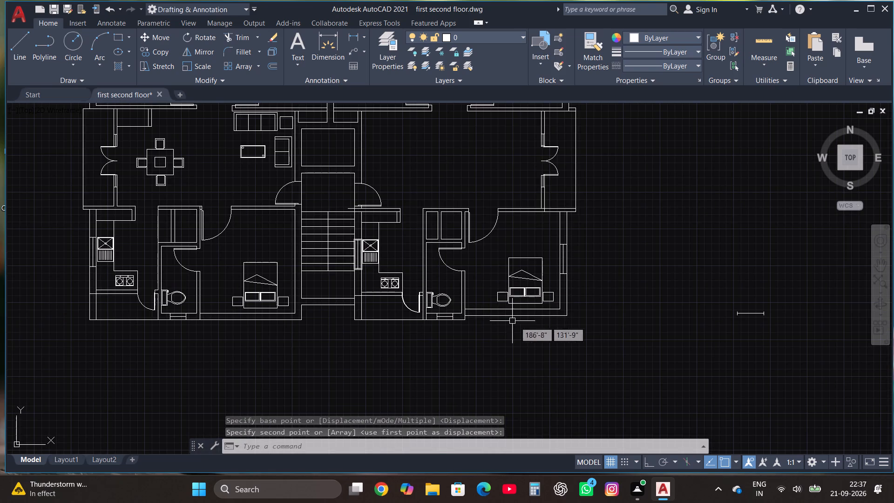
{"action": "scroll", "coordinate": [549, 343], "scroll_direction": "down", "scroll_amount": 1}
{"action": "scroll", "coordinate": [352, 204], "scroll_direction": "up", "scroll_amount": 2}
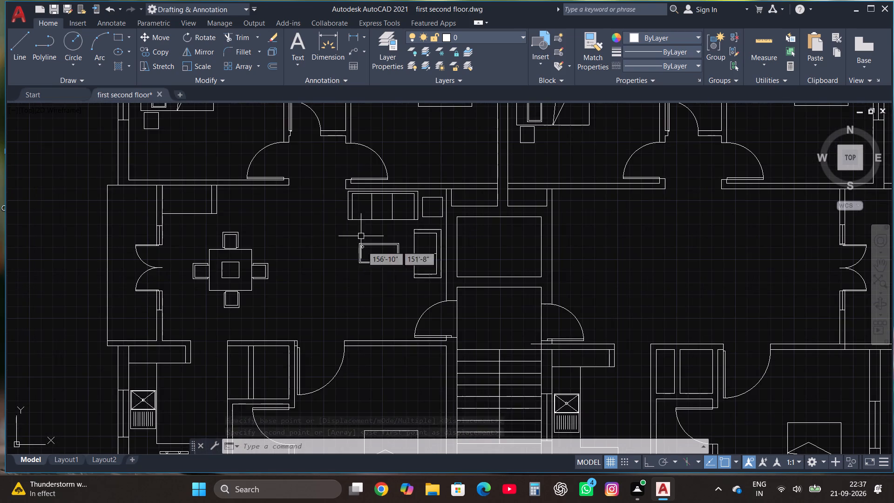
{"action": "left_click", "coordinate": [329, 278]}
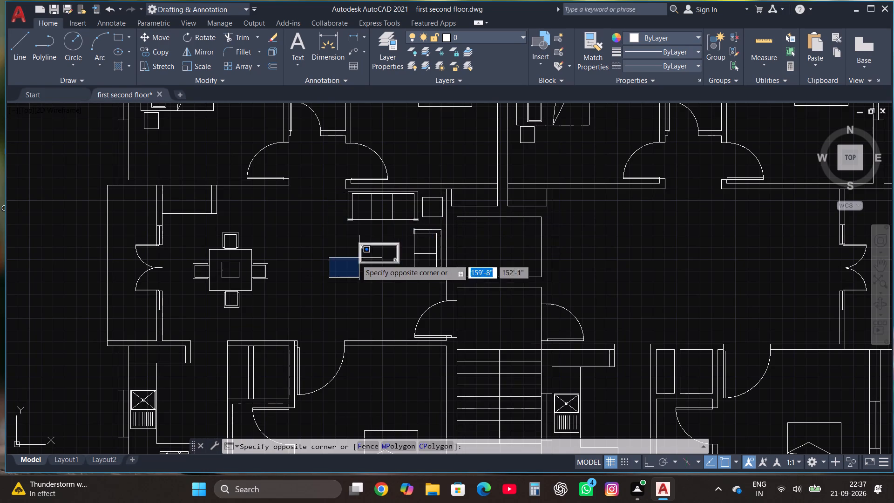
{"action": "left_click", "coordinate": [350, 265]}
{"action": "scroll", "coordinate": [350, 265], "scroll_direction": "up", "scroll_amount": 1}
{"action": "left_click", "coordinate": [312, 321]}
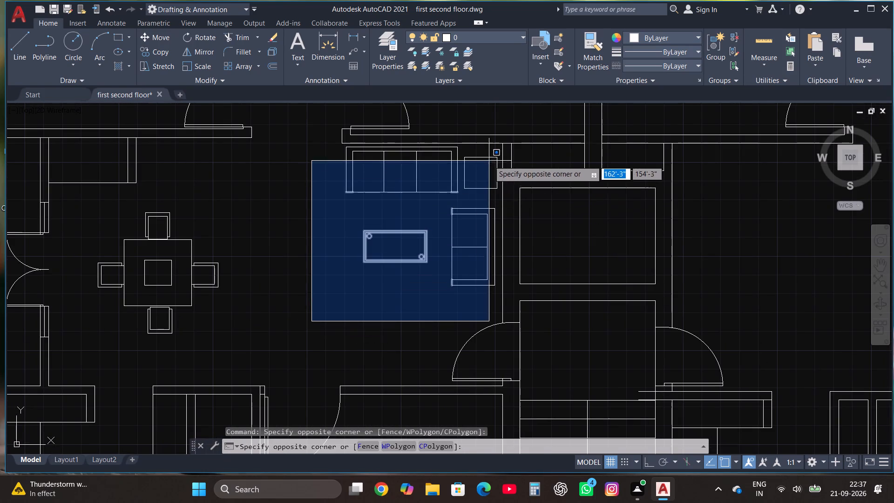
{"action": "left_click", "coordinate": [500, 146]}
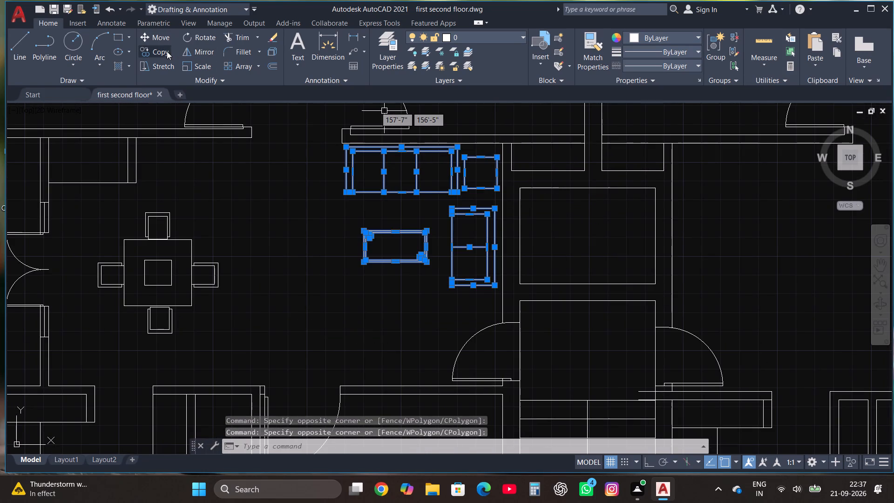
{"action": "left_click", "coordinate": [165, 50]}
{"action": "left_click", "coordinate": [405, 214]}
{"action": "scroll", "coordinate": [337, 212], "scroll_direction": "down", "scroll_amount": 3}
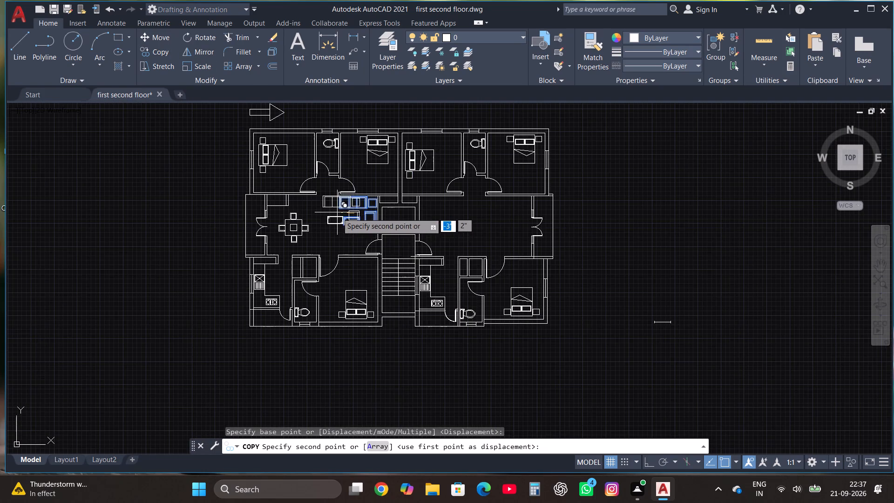
{"action": "scroll", "coordinate": [461, 215], "scroll_direction": "up", "scroll_amount": 2}
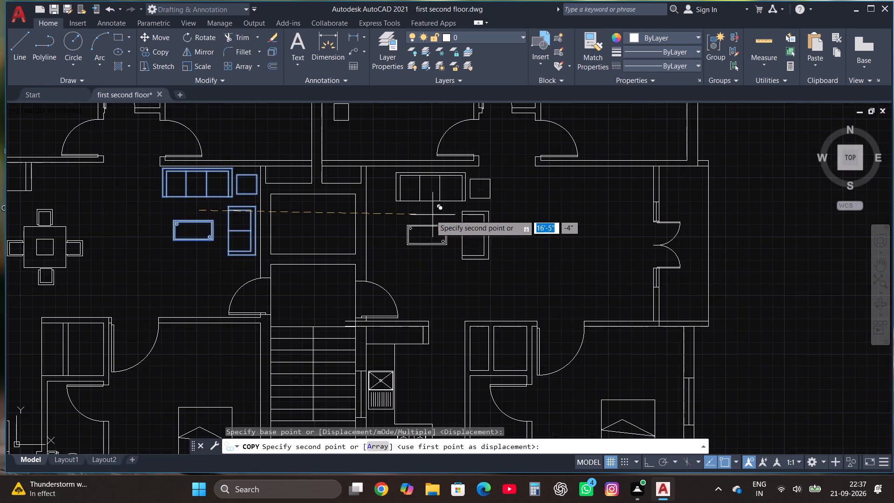
{"action": "left_click", "coordinate": [477, 238]}
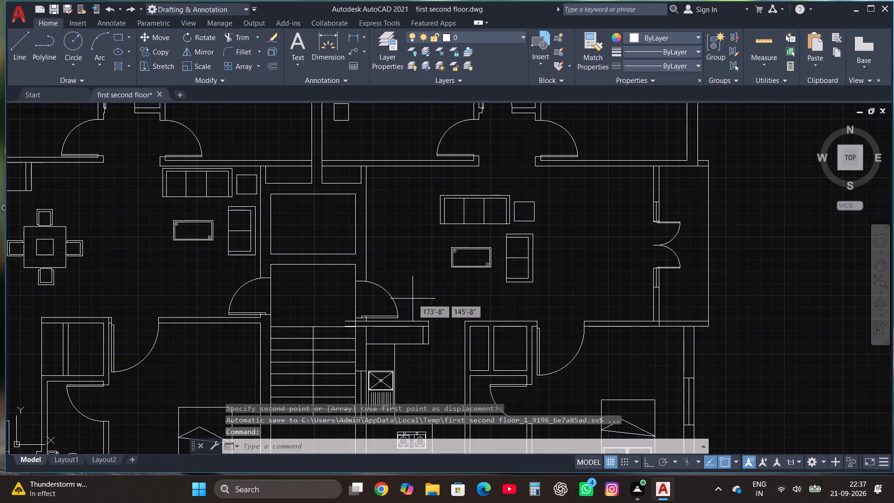
Mirror the east hall's sofa set about a vertical line with ortho on, erasing the source objects.
{"action": "left_click", "coordinate": [413, 299]}
{"action": "left_click", "coordinate": [556, 188]}
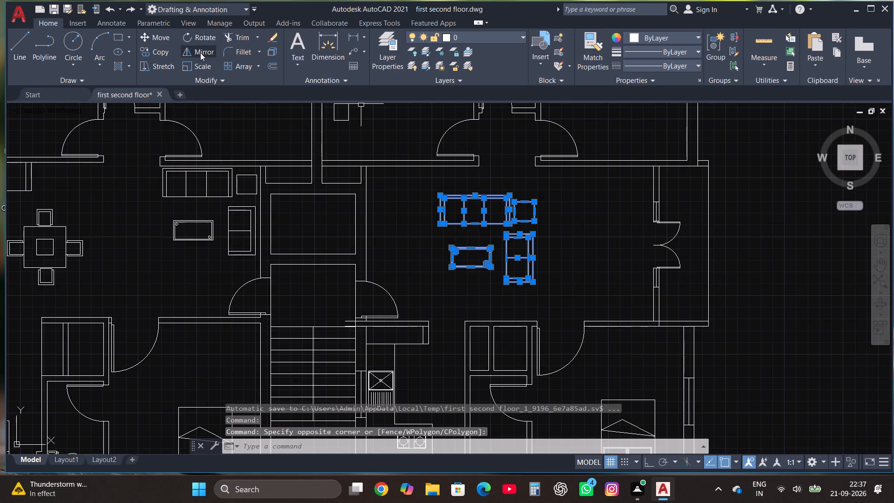
{"action": "left_click", "coordinate": [200, 53]}
{"action": "left_click", "coordinate": [511, 239]}
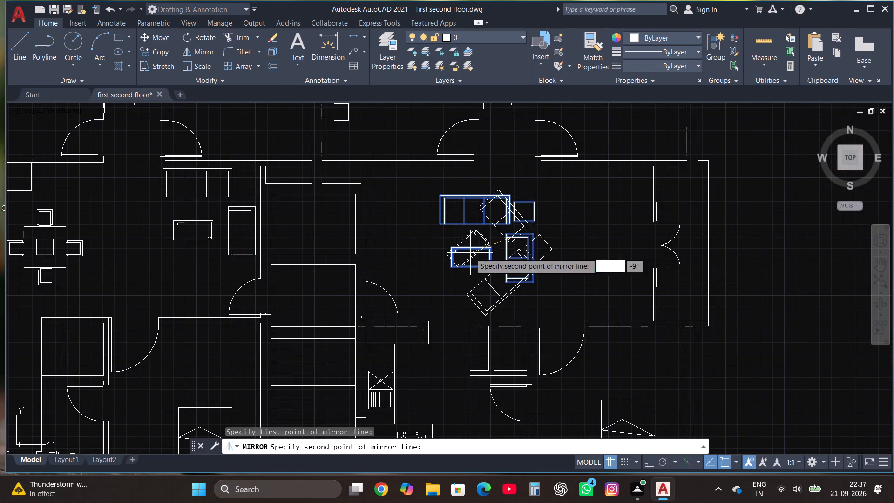
{"action": "key", "text": "F8"}
{"action": "left_click", "coordinate": [510, 272]}
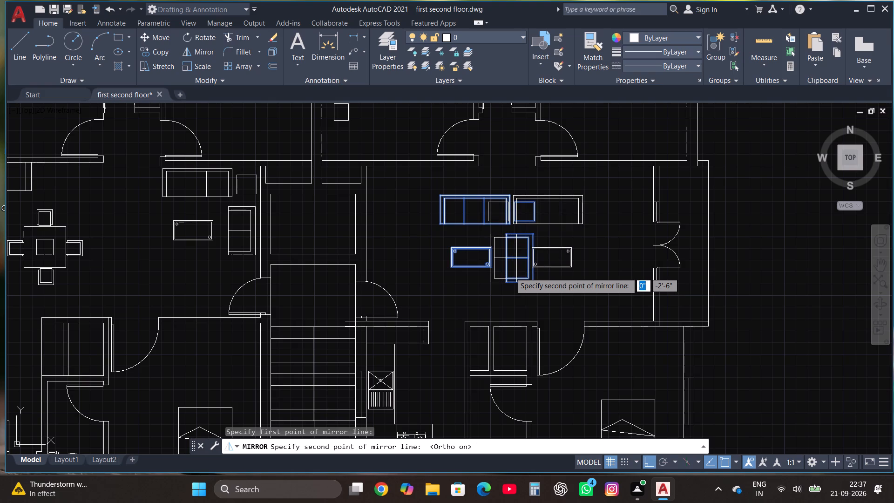
{"action": "left_click", "coordinate": [510, 299]}
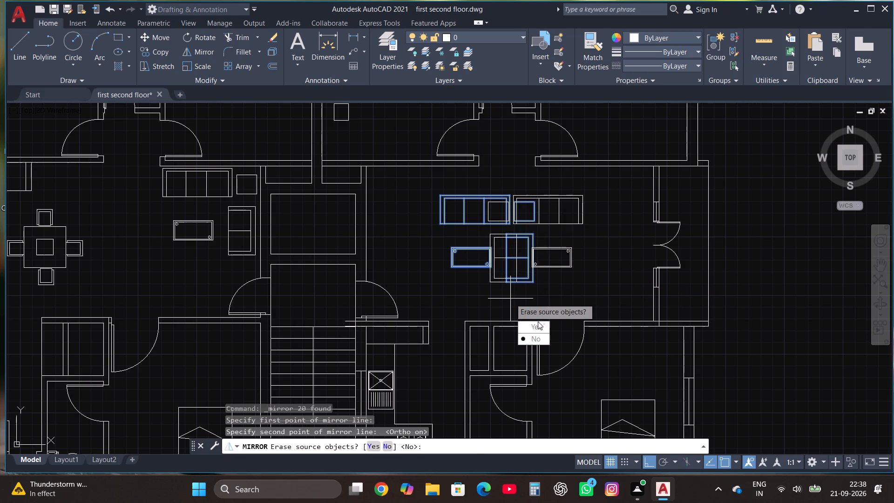
{"action": "left_click_drag", "start_coordinate": [535, 327], "coordinate": [510, 299]}
Move the east hall's mirrored sofa set, with its side table and coffee table, into the hall's northwest corner with ortho off.
{"action": "left_click", "coordinate": [461, 293]}
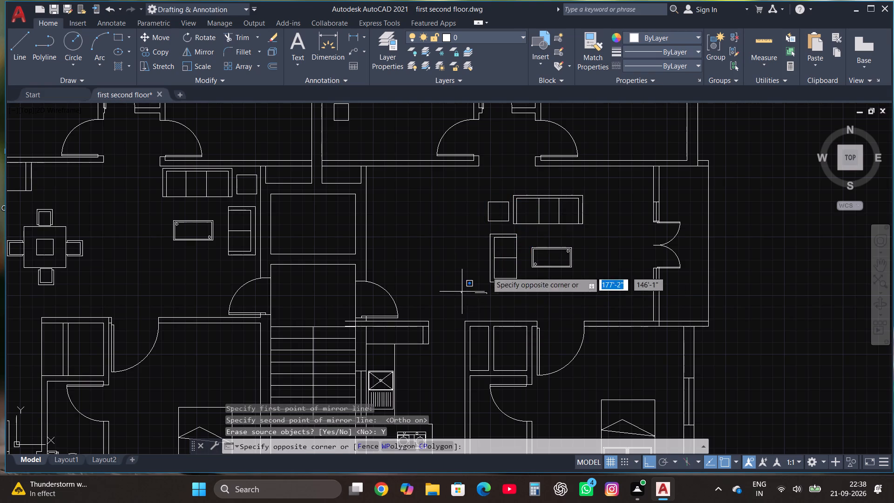
{"action": "left_click", "coordinate": [609, 184]}
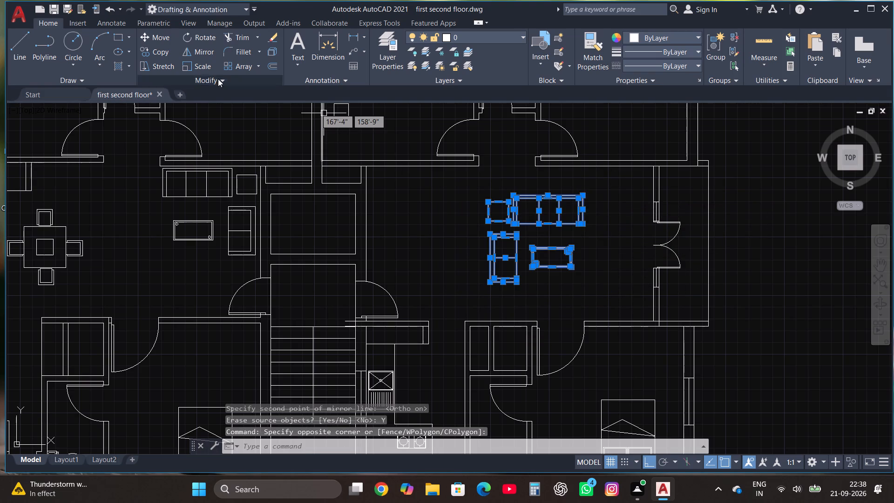
{"action": "left_click", "coordinate": [166, 40]}
{"action": "left_click", "coordinate": [529, 243]}
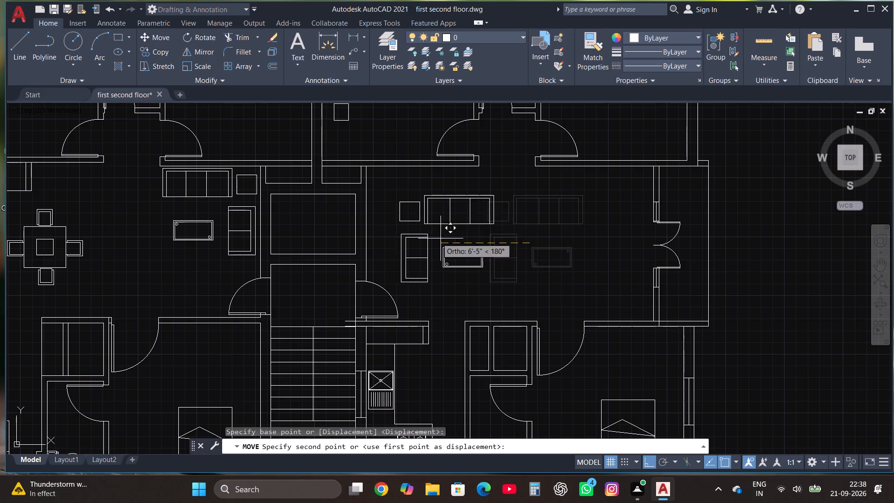
{"action": "key", "text": "F8"}
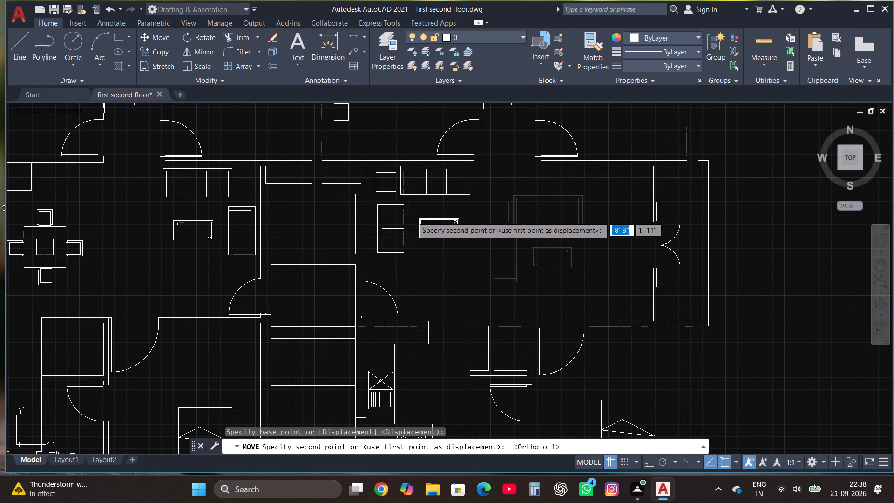
{"action": "left_click", "coordinate": [415, 220]}
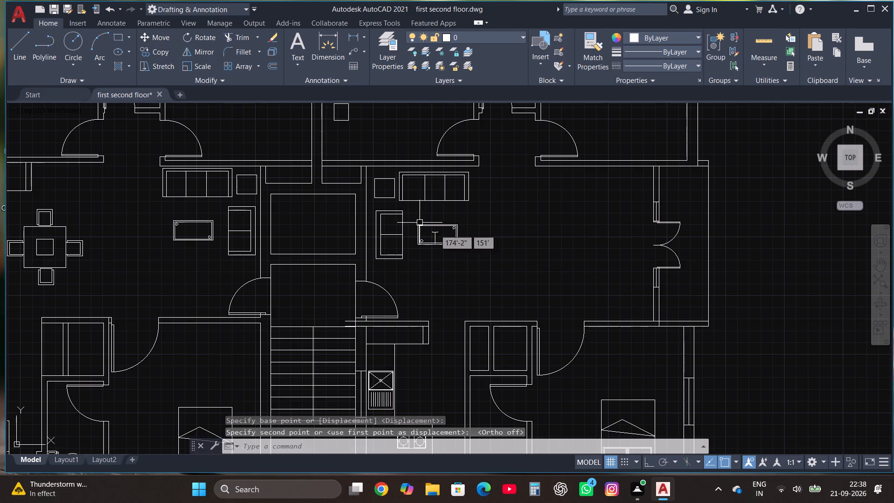
Save the drawing.
{"action": "scroll", "coordinate": [507, 269], "scroll_direction": "down", "scroll_amount": 4}
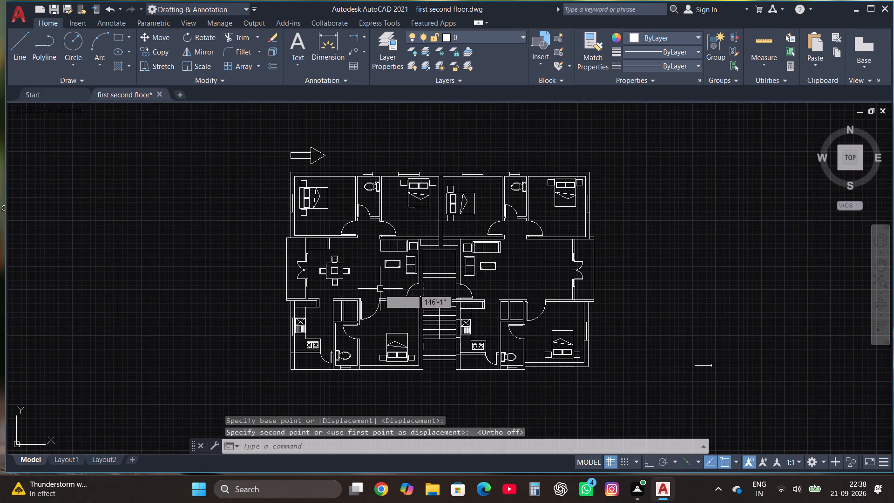
{"action": "key", "text": "ctrl+s"}
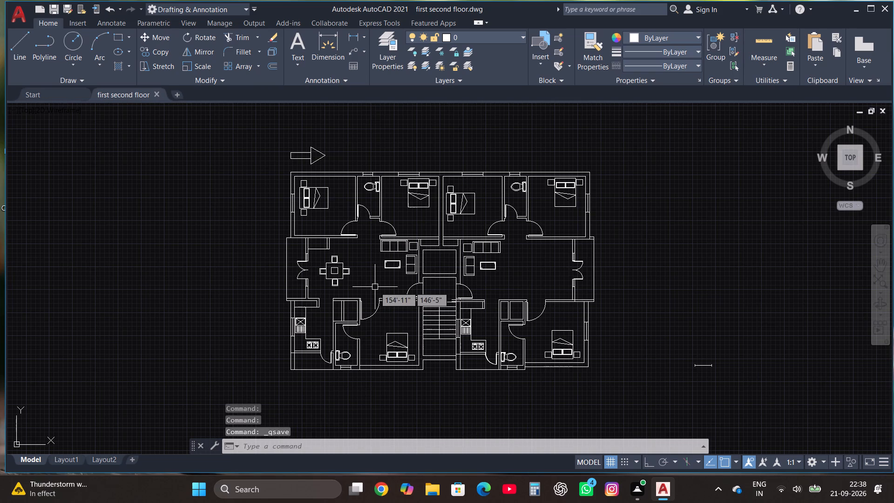
Copy the west hall's dining table with its four chairs about 38' east, in front of the east hall's double door.
{"action": "scroll", "coordinate": [467, 316], "scroll_direction": "down", "scroll_amount": 1}
{"action": "scroll", "coordinate": [373, 294], "scroll_direction": "up", "scroll_amount": 2}
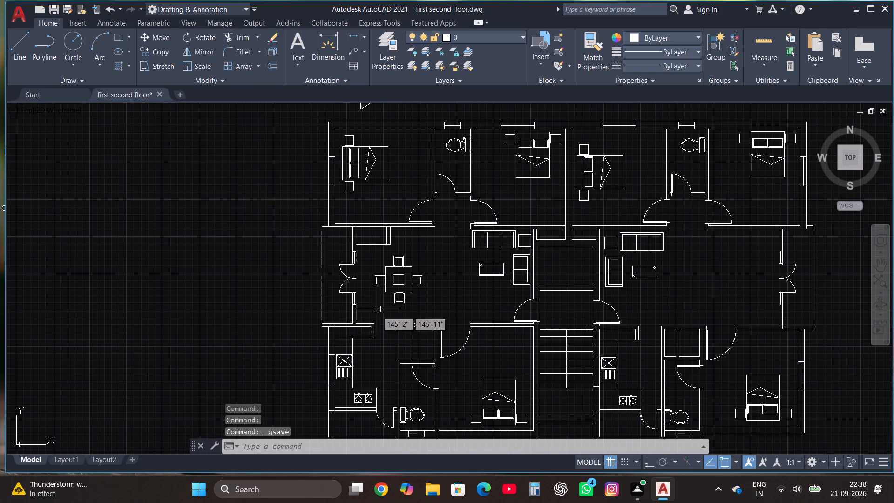
{"action": "left_click", "coordinate": [366, 314]}
{"action": "left_click", "coordinate": [430, 253]}
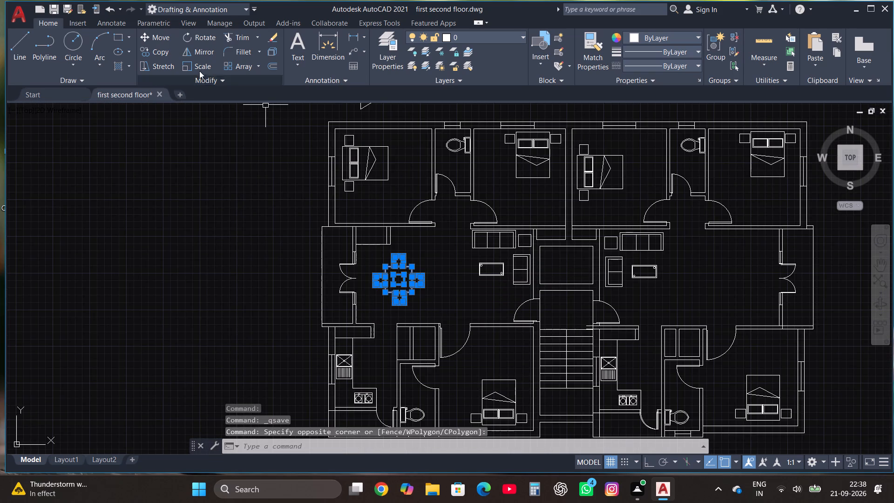
{"action": "left_click", "coordinate": [163, 51]}
{"action": "left_click", "coordinate": [402, 279]}
{"action": "scroll", "coordinate": [402, 282], "scroll_direction": "down", "scroll_amount": 3}
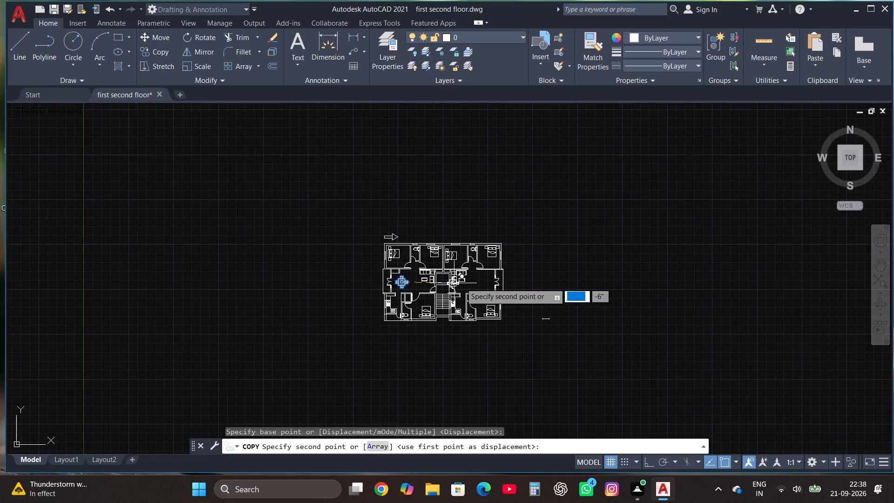
{"action": "scroll", "coordinate": [491, 284], "scroll_direction": "up", "scroll_amount": 2}
{"action": "scroll", "coordinate": [491, 284], "scroll_direction": "down", "scroll_amount": 1}
{"action": "scroll", "coordinate": [491, 284], "scroll_direction": "up", "scroll_amount": 2}
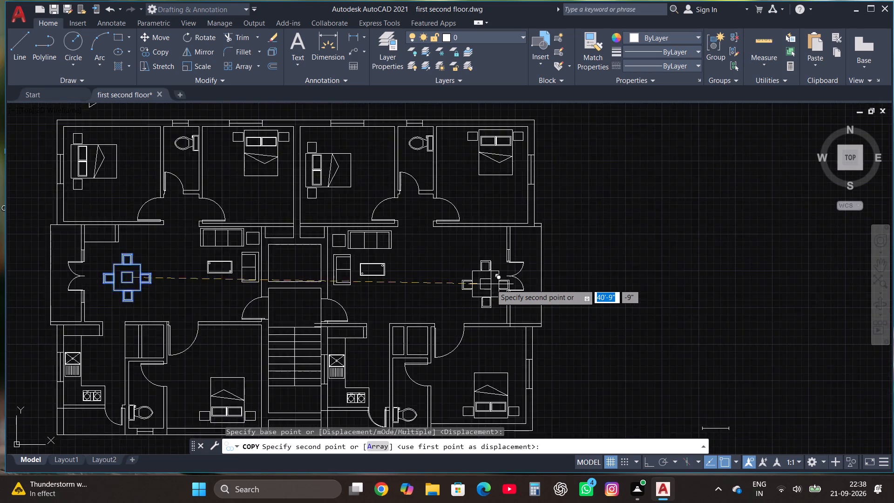
{"action": "scroll", "coordinate": [491, 284], "scroll_direction": "up", "scroll_amount": 1}
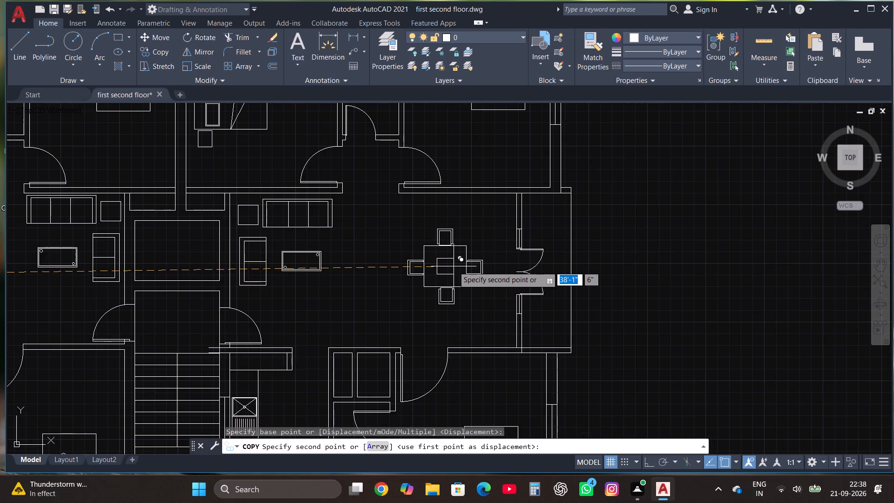
{"action": "left_click", "coordinate": [454, 266]}
{"action": "key", "text": "Escape"}
Draw a 3' line west along the east hall's north wall, starting at the double-door wall, with ortho on.
{"action": "scroll", "coordinate": [516, 256], "scroll_direction": "down", "scroll_amount": 1}
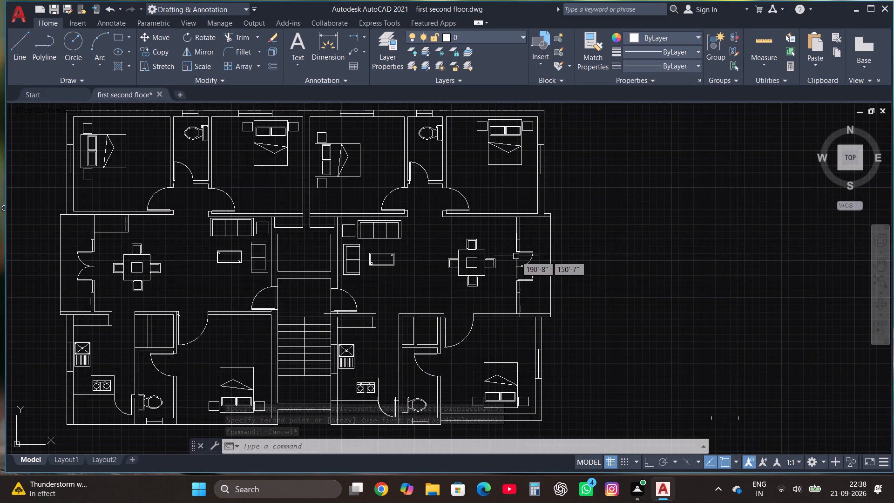
{"action": "scroll", "coordinate": [516, 256], "scroll_direction": "down", "scroll_amount": 1}
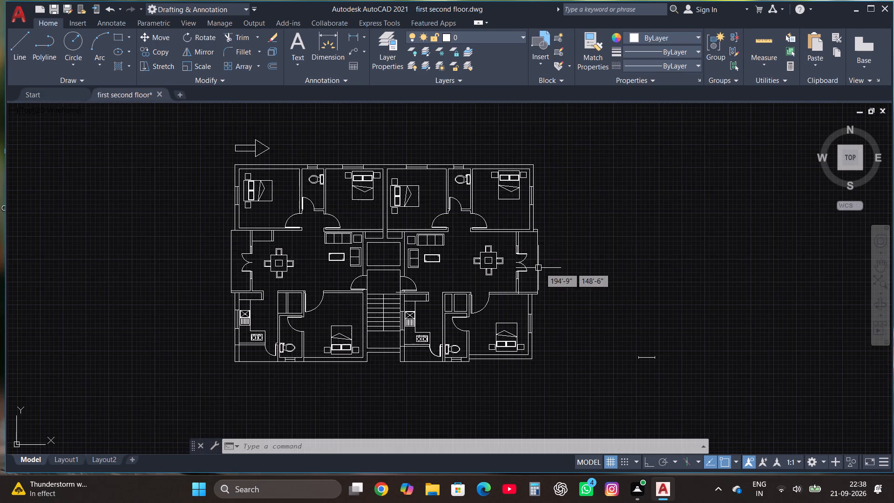
{"action": "scroll", "coordinate": [543, 268], "scroll_direction": "down", "scroll_amount": 1}
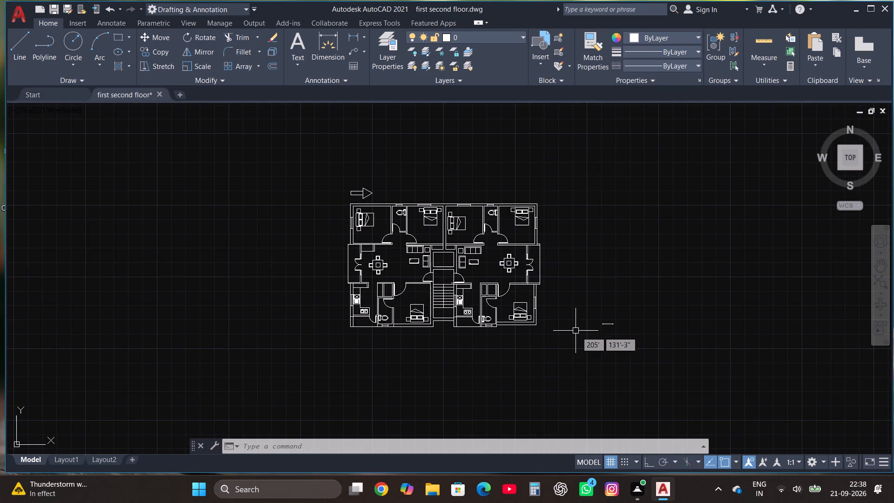
{"action": "scroll", "coordinate": [523, 254], "scroll_direction": "up", "scroll_amount": 1}
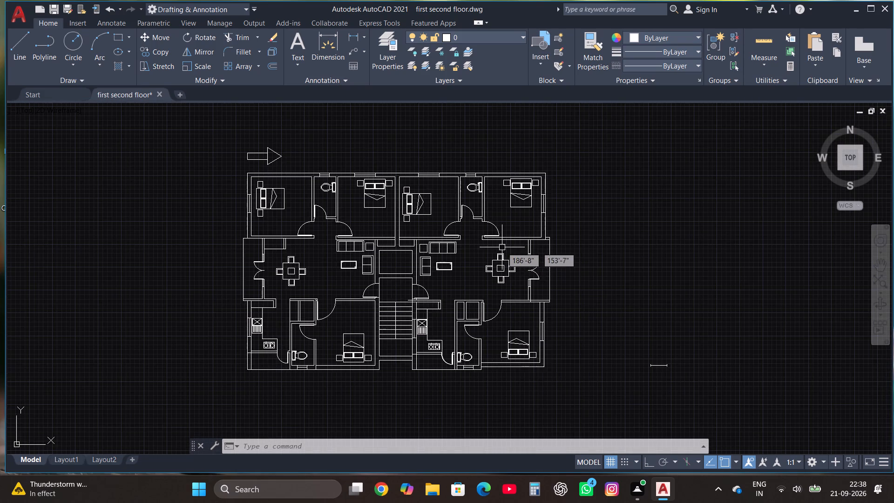
{"action": "scroll", "coordinate": [502, 247], "scroll_direction": "up", "scroll_amount": 2}
{"action": "left_click", "coordinate": [13, 39]}
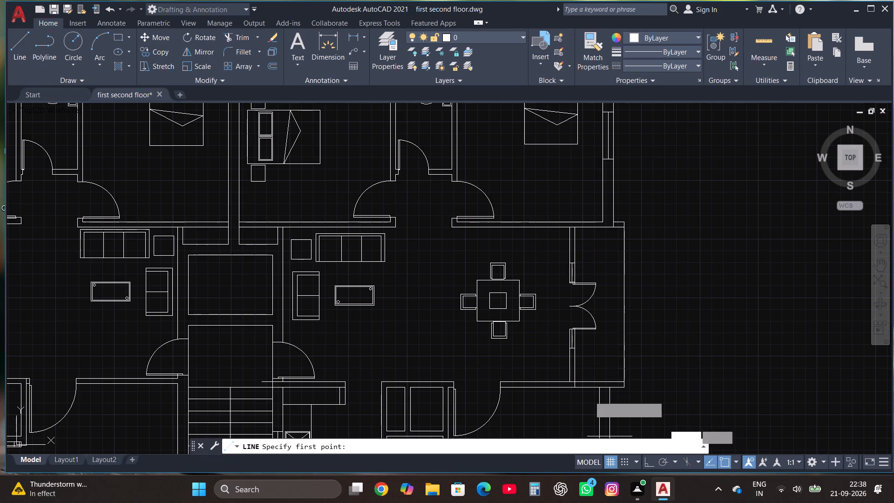
{"action": "left_click", "coordinate": [568, 228]}
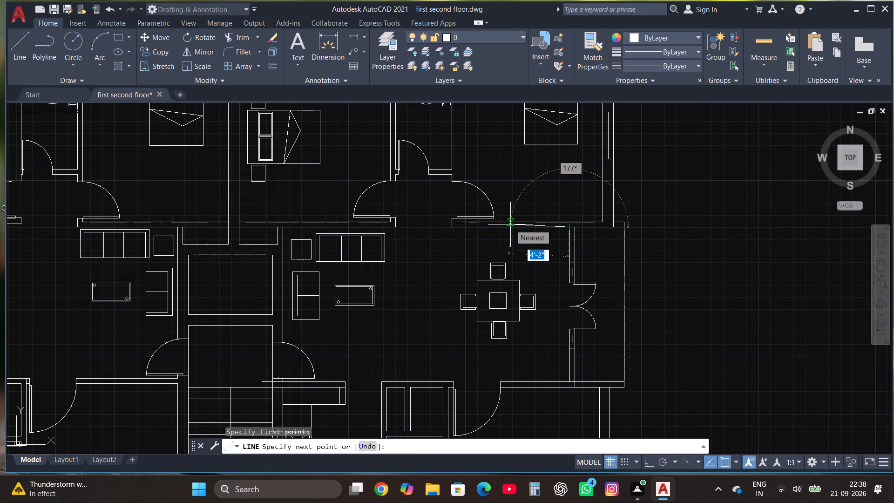
{"action": "key", "text": "F8"}
{"action": "type", "text": "3'"}
{"action": "key", "text": "Return"}
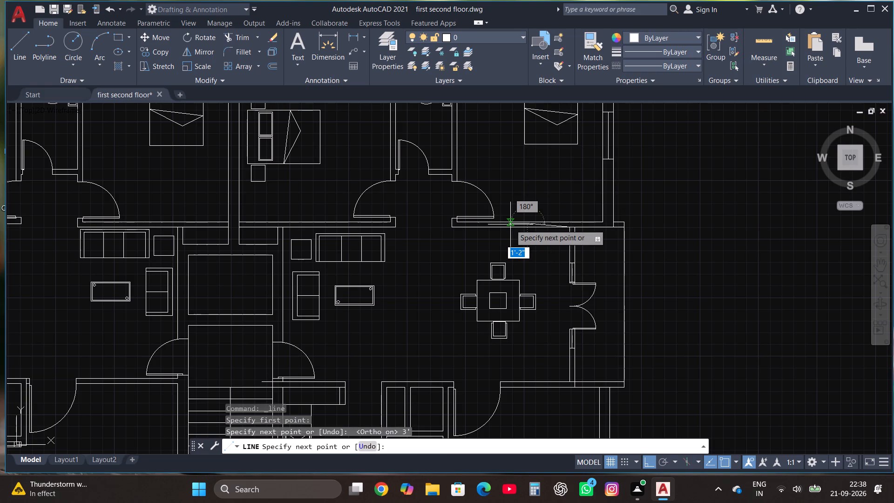
{"action": "key", "text": "ctrl+z"}
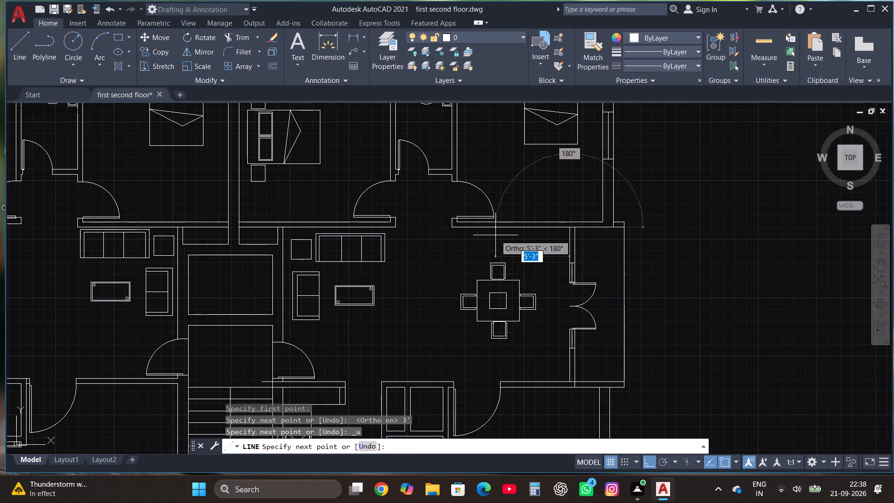
{"action": "type", "text": "3'"}
{"action": "key", "text": "Return"}
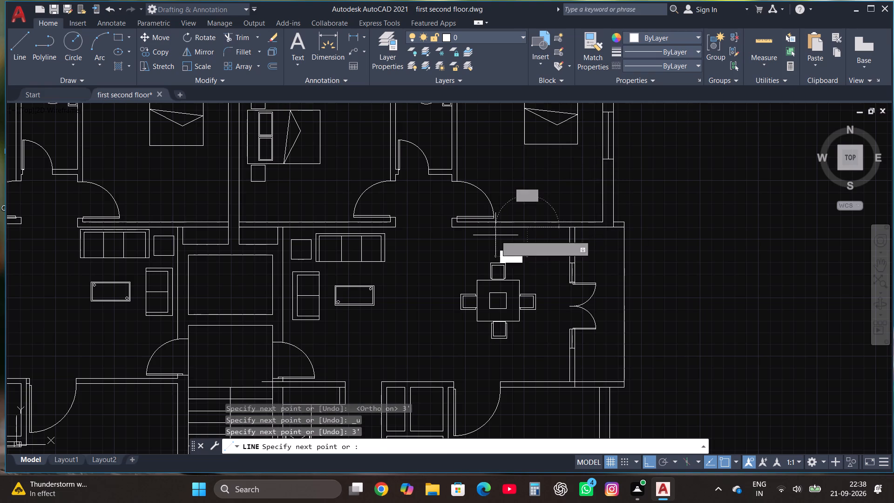
Extend the line 2" further west along the wall and add a short segment south into the east hall.
{"action": "scroll", "coordinate": [535, 275], "scroll_direction": "down", "scroll_amount": 1}
{"action": "scroll", "coordinate": [538, 246], "scroll_direction": "up", "scroll_amount": 1}
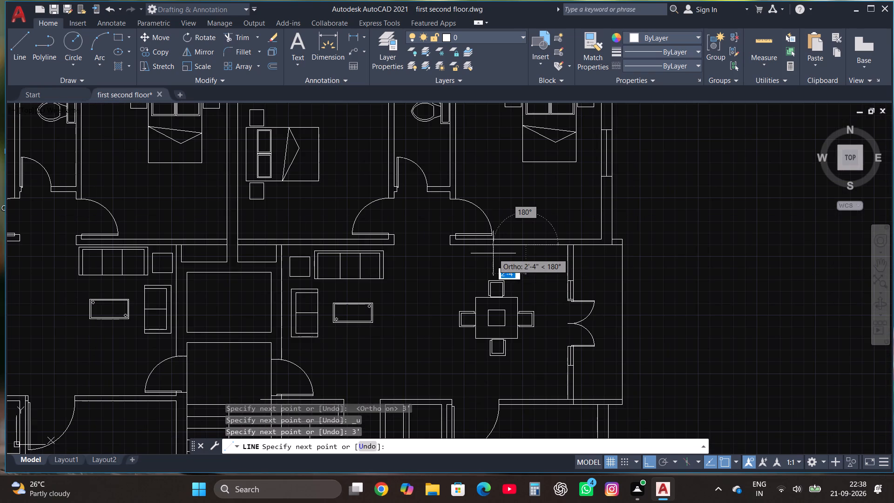
{"action": "type", "text": "2\""}
{"action": "key", "text": "Return"}
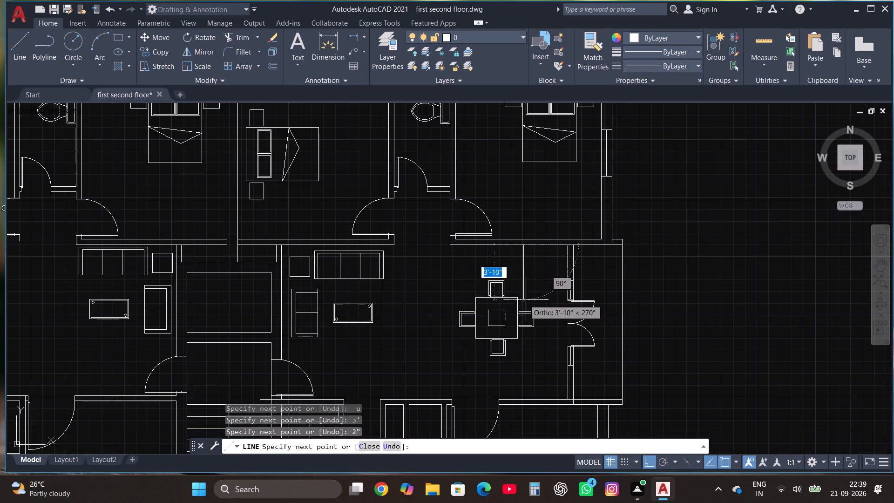
{"action": "scroll", "coordinate": [526, 300], "scroll_direction": "down", "scroll_amount": 1}
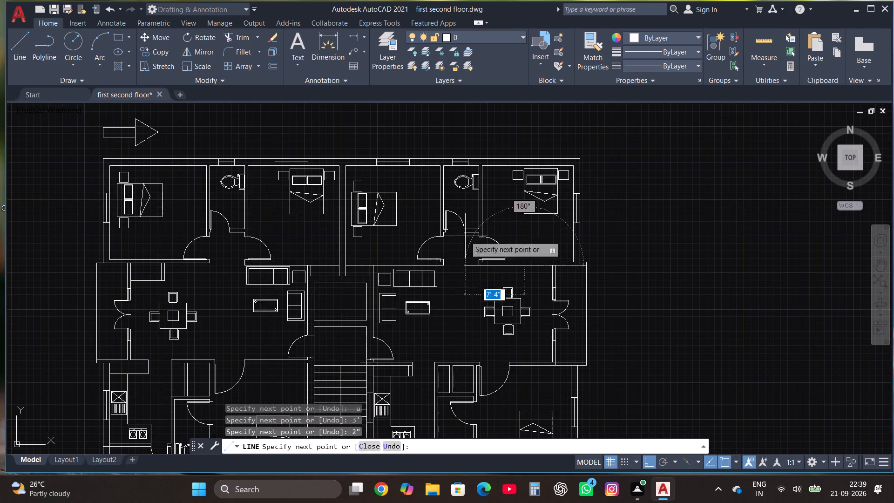
{"action": "scroll", "coordinate": [521, 278], "scroll_direction": "up", "scroll_amount": 4}
{"action": "left_click", "coordinate": [528, 283]}
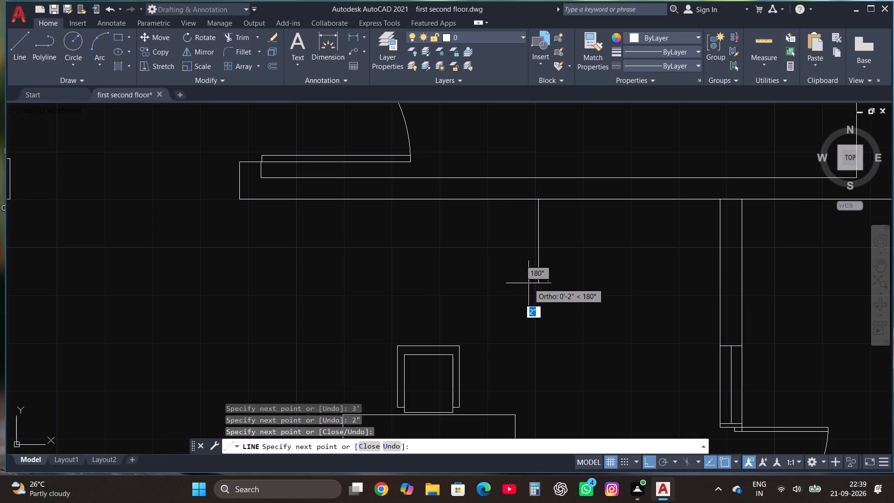
{"action": "scroll", "coordinate": [420, 432], "scroll_direction": "down", "scroll_amount": 3}
{"action": "scroll", "coordinate": [435, 255], "scroll_direction": "down", "scroll_amount": 1}
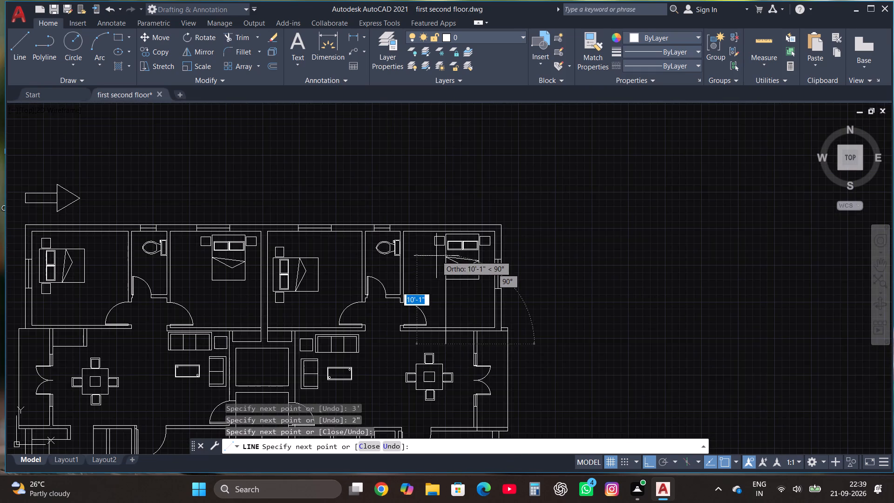
{"action": "key", "text": "Escape"}
Copy the short vertical line below the hall's north wall 4.5" to the west.
{"action": "scroll", "coordinate": [449, 340], "scroll_direction": "up", "scroll_amount": 3}
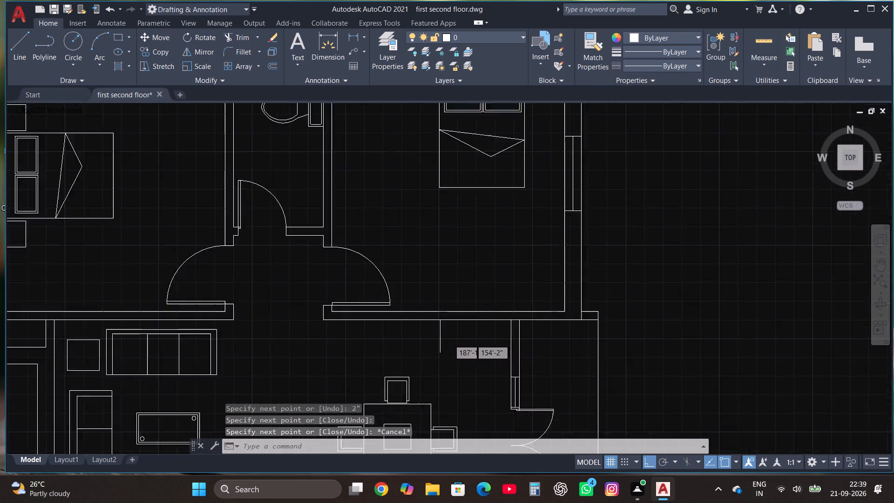
{"action": "left_click", "coordinate": [433, 344]}
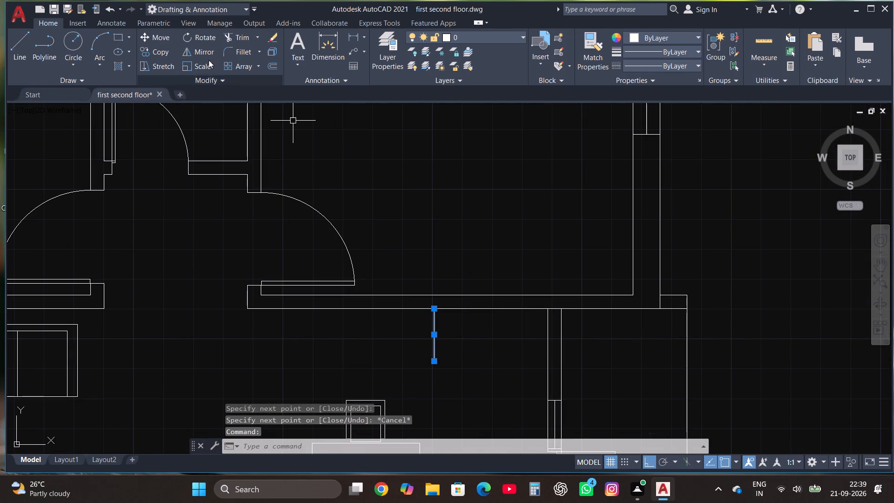
{"action": "left_click", "coordinate": [163, 54]}
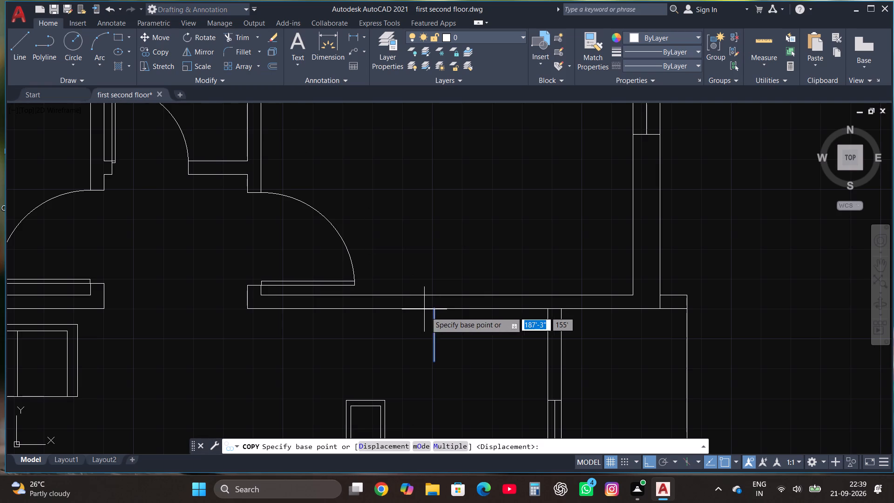
{"action": "left_click", "coordinate": [434, 341]}
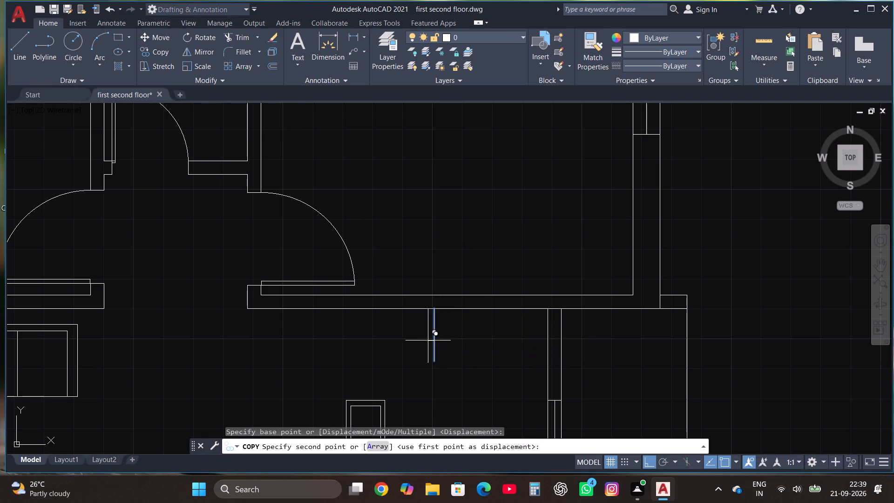
{"action": "type", "text": "4.5\""}
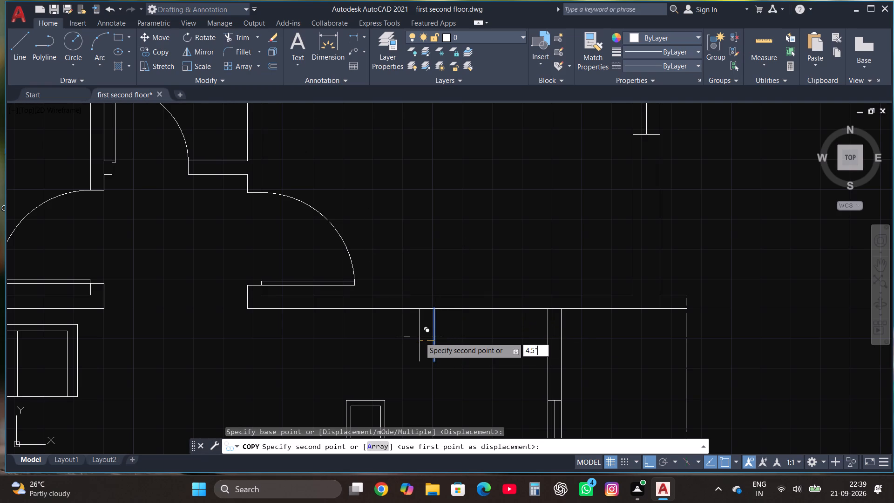
{"action": "key", "text": "Return"}
{"action": "key", "text": "Escape"}
Draw a horizontal line about 3'-8" east from the western stub line's south end and trim its overhang inside the double-door wall.
{"action": "left_click", "coordinate": [12, 40]}
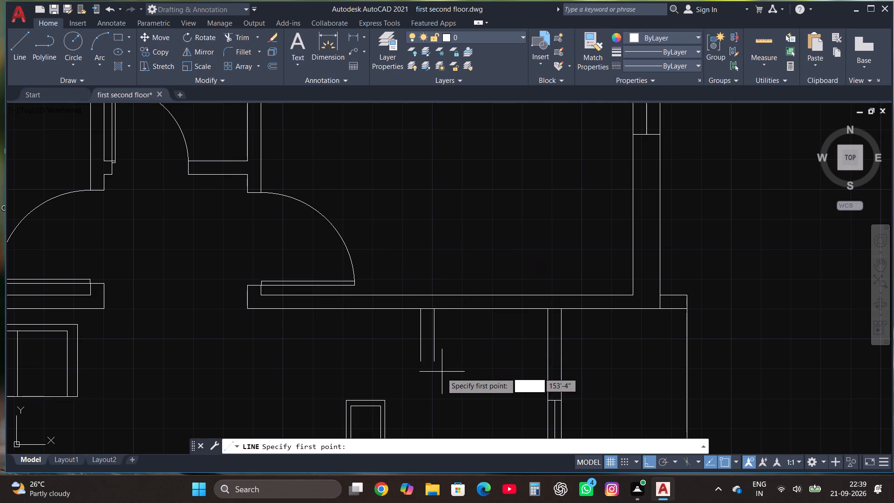
{"action": "left_click", "coordinate": [422, 362]}
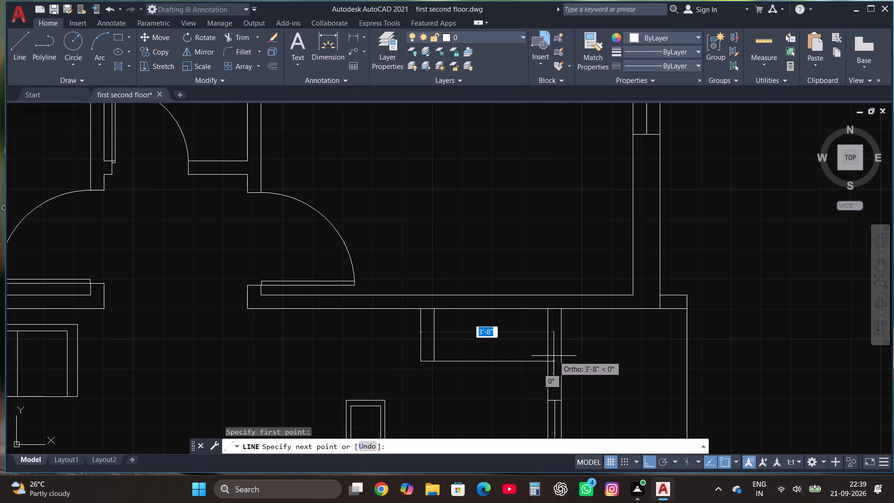
{"action": "left_click", "coordinate": [554, 356]}
{"action": "left_click", "coordinate": [237, 34]}
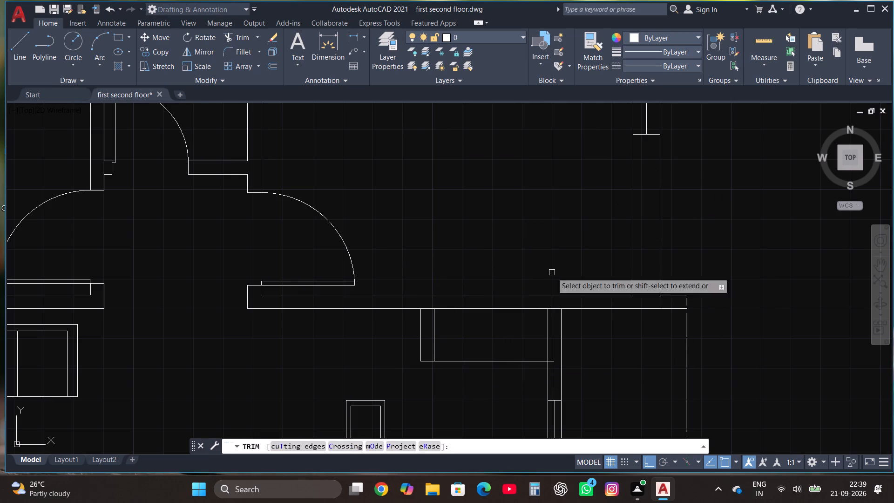
{"action": "left_click", "coordinate": [554, 363]}
{"action": "scroll", "coordinate": [554, 366], "scroll_direction": "down", "scroll_amount": 1}
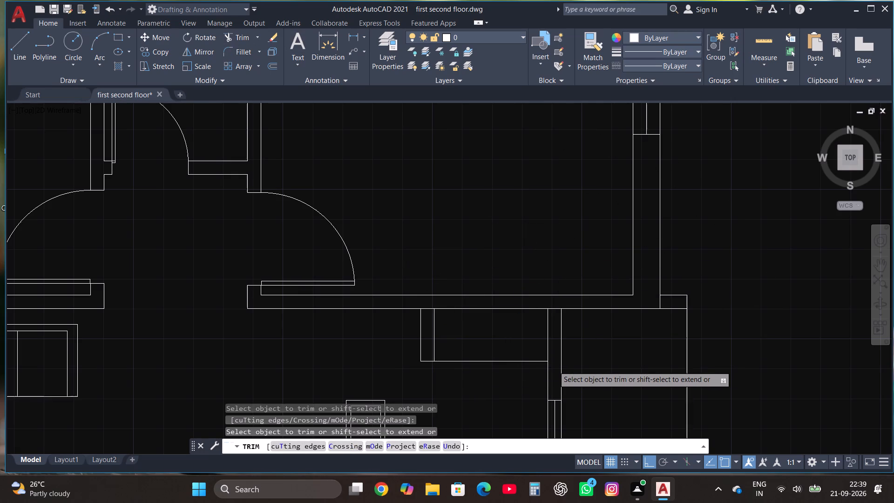
Add multiline text reading "bed room" with "10'9"*11'" on a second line, below the bed in the northwest bedroom.
{"action": "scroll", "coordinate": [554, 366], "scroll_direction": "down", "scroll_amount": 1}
{"action": "key", "text": "grave"}
{"action": "key", "text": "Escape"}
{"action": "scroll", "coordinate": [592, 367], "scroll_direction": "down", "scroll_amount": 3}
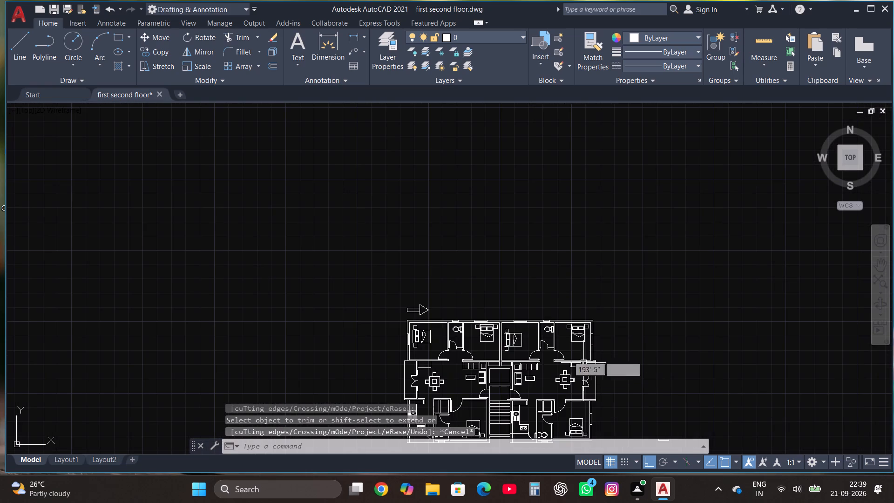
{"action": "scroll", "coordinate": [443, 347], "scroll_direction": "up", "scroll_amount": 3}
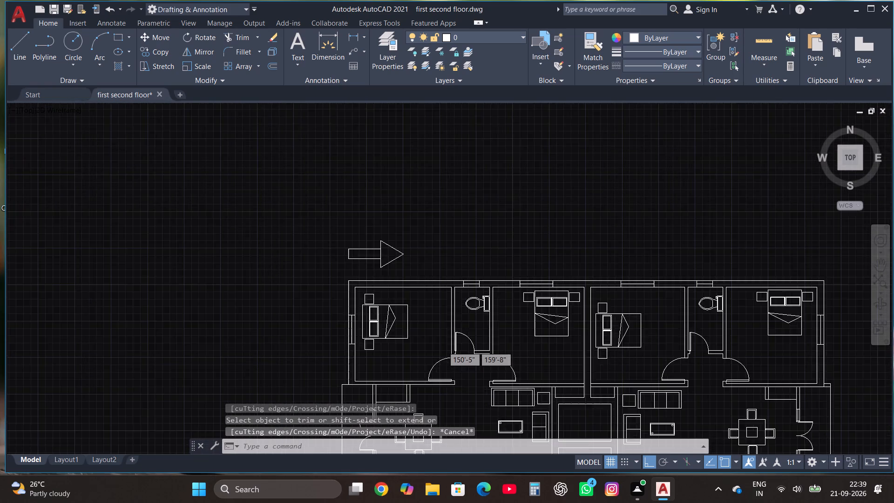
{"action": "left_click", "coordinate": [298, 36]}
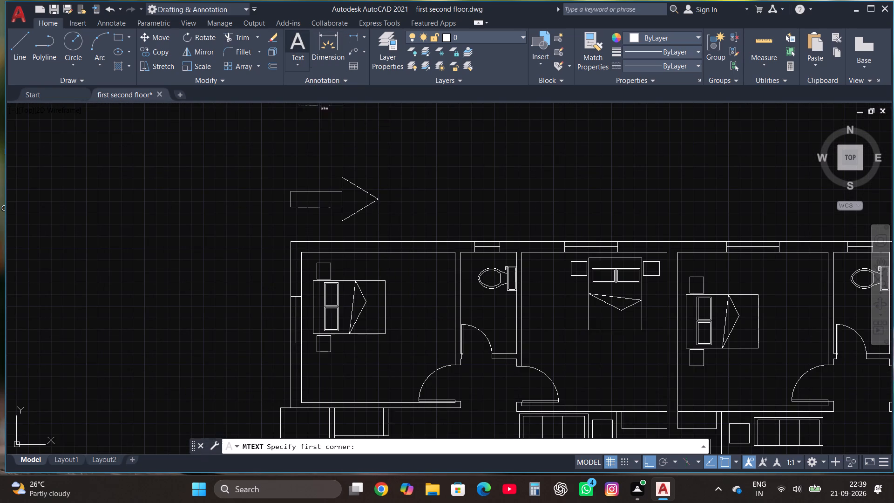
{"action": "left_click", "coordinate": [342, 378]}
{"action": "left_click", "coordinate": [392, 352]}
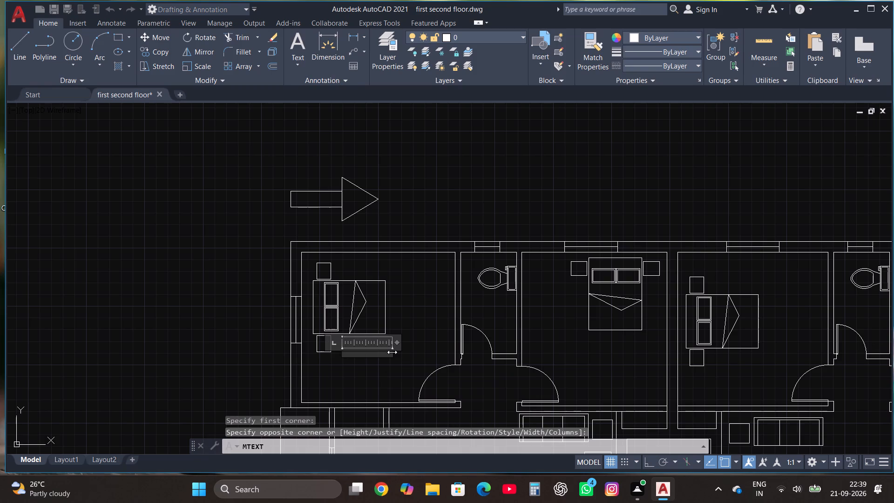
{"action": "type", "text": "bed ro"}
{"action": "type", "text": "om"}
{"action": "key", "text": "Return"}
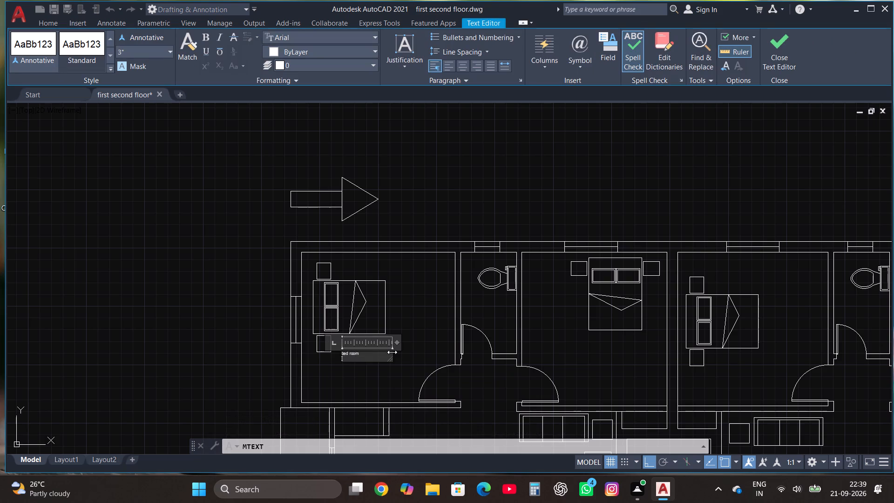
{"action": "type", "text": "10'9\"*"}
{"action": "type", "text": "11'"}
{"action": "left_click", "coordinate": [775, 57]}
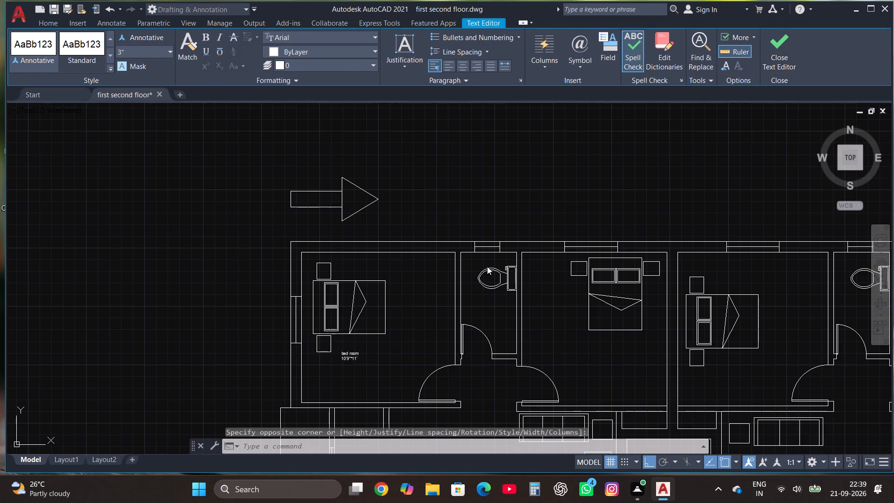
Scale up the northwest bedroom's label in two passes so it fills the space beneath the bed.
{"action": "left_click", "coordinate": [356, 352]}
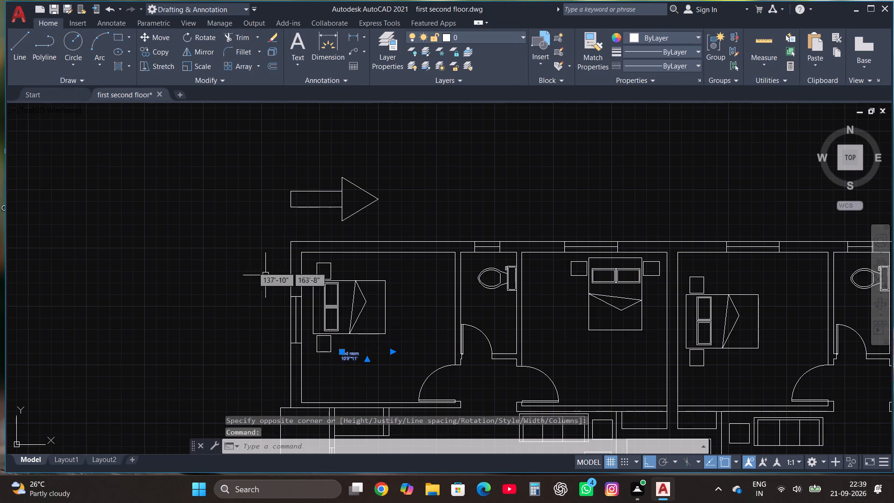
{"action": "left_click", "coordinate": [194, 66]}
{"action": "left_click", "coordinate": [345, 363]}
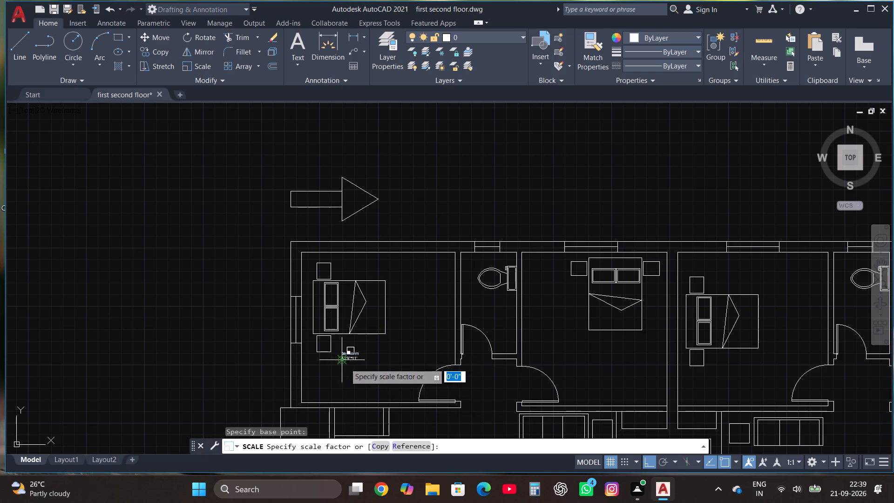
{"action": "left_click", "coordinate": [405, 381]}
{"action": "scroll", "coordinate": [415, 306], "scroll_direction": "down", "scroll_amount": 2}
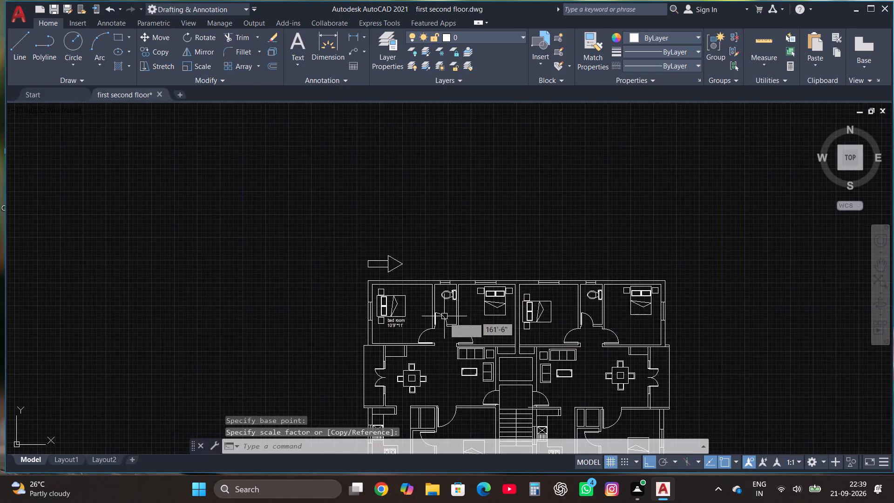
{"action": "scroll", "coordinate": [400, 327], "scroll_direction": "up", "scroll_amount": 2}
{"action": "left_click", "coordinate": [378, 322]}
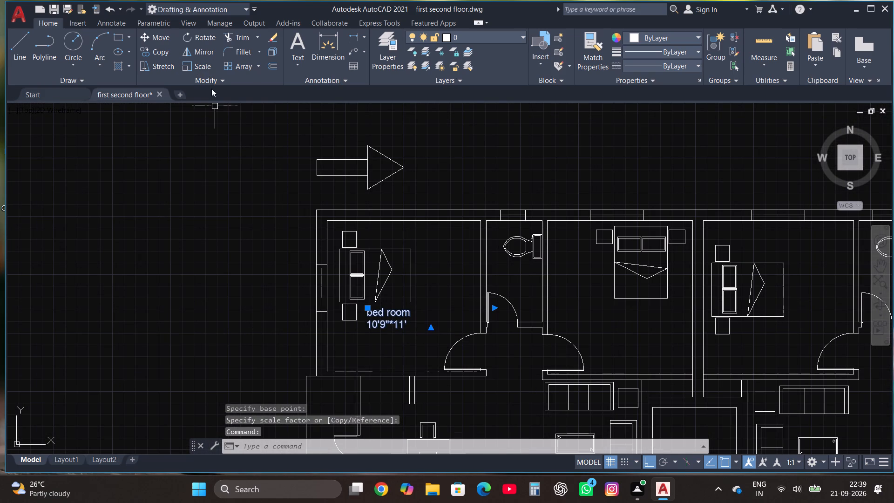
{"action": "left_click", "coordinate": [205, 68]}
{"action": "left_click", "coordinate": [399, 317]}
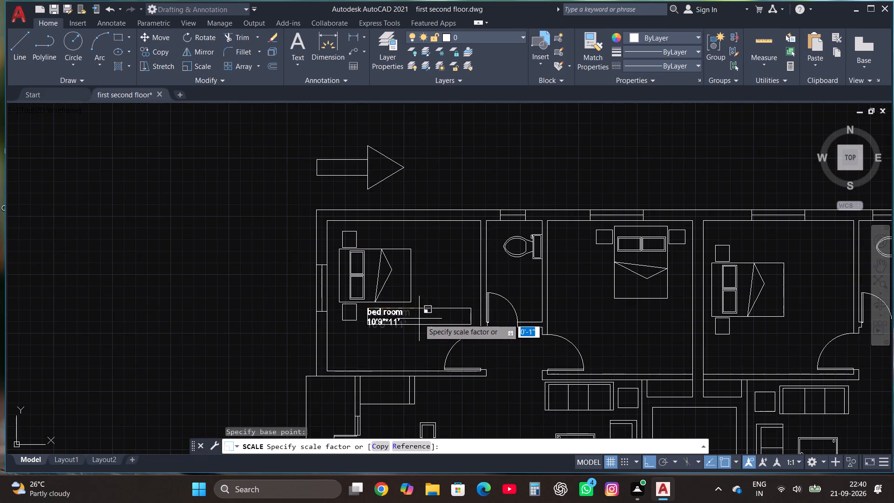
{"action": "left_click", "coordinate": [465, 349]}
{"action": "scroll", "coordinate": [444, 332], "scroll_direction": "down", "scroll_amount": 2}
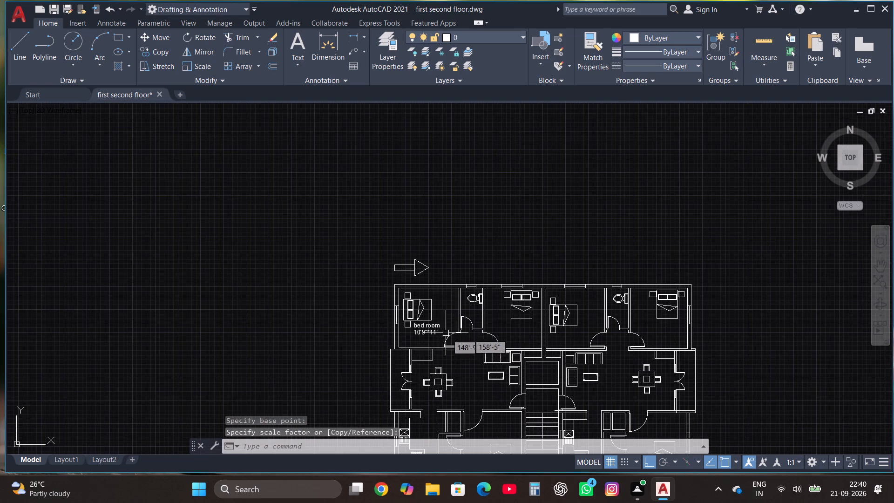
{"action": "scroll", "coordinate": [459, 341], "scroll_direction": "up", "scroll_amount": 3}
{"action": "scroll", "coordinate": [381, 323], "scroll_direction": "down", "scroll_amount": 1}
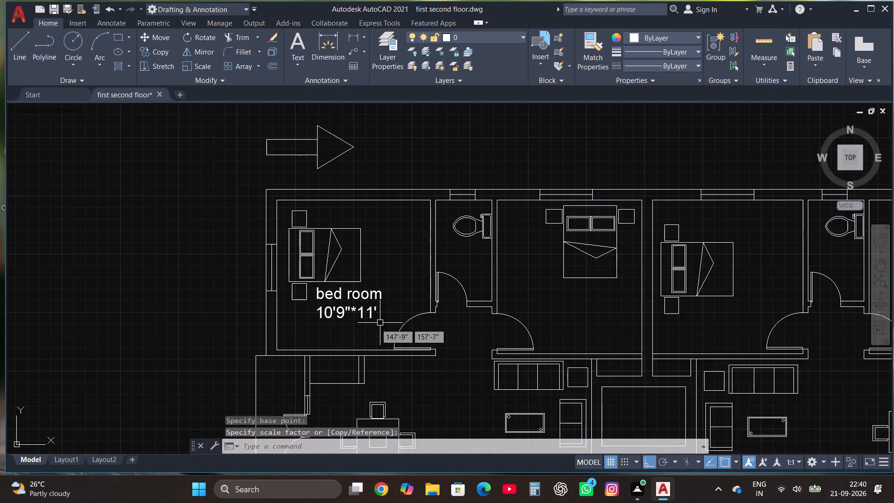
Copy the bedroom label in multiple mode with ortho off into both northern toilets and the other three northern bedrooms.
{"action": "left_click", "coordinate": [349, 316]}
{"action": "left_click", "coordinate": [334, 299]}
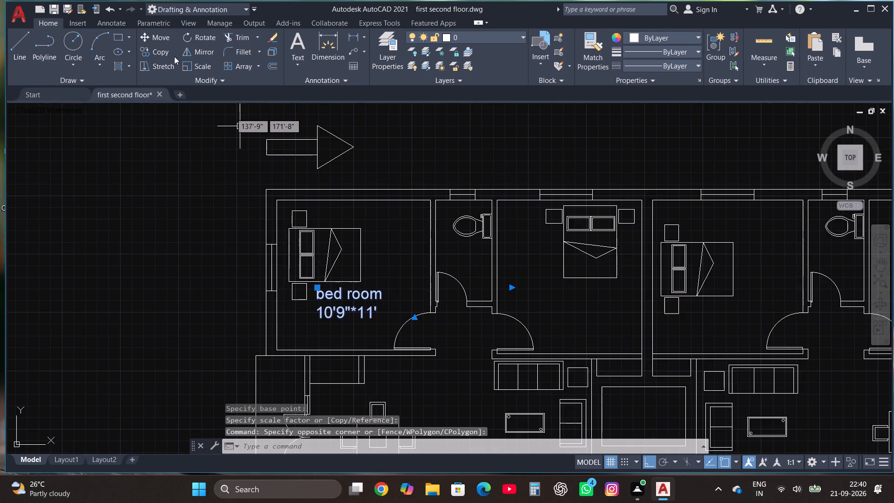
{"action": "left_click", "coordinate": [164, 48]}
{"action": "left_click", "coordinate": [457, 447]}
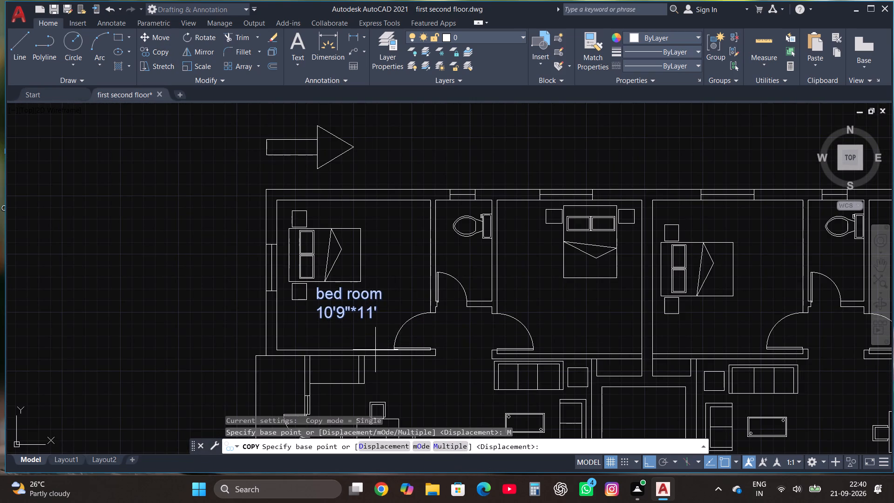
{"action": "left_click", "coordinate": [349, 311]}
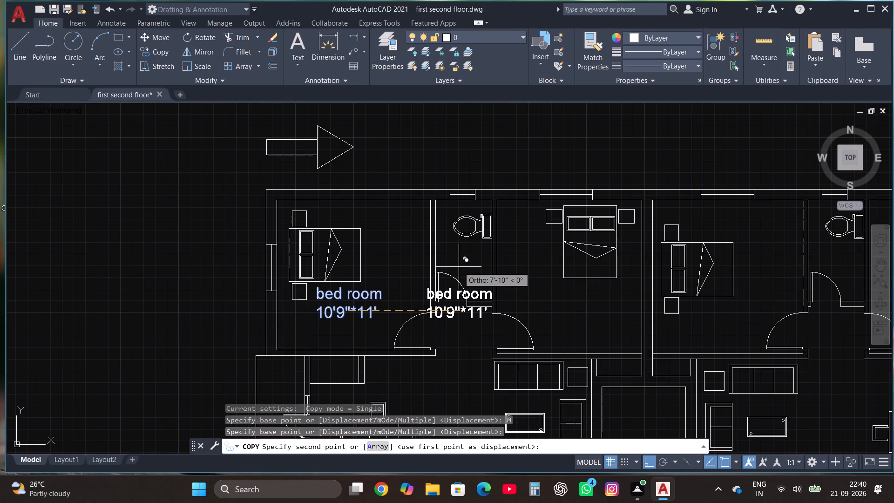
{"action": "key", "text": "F8"}
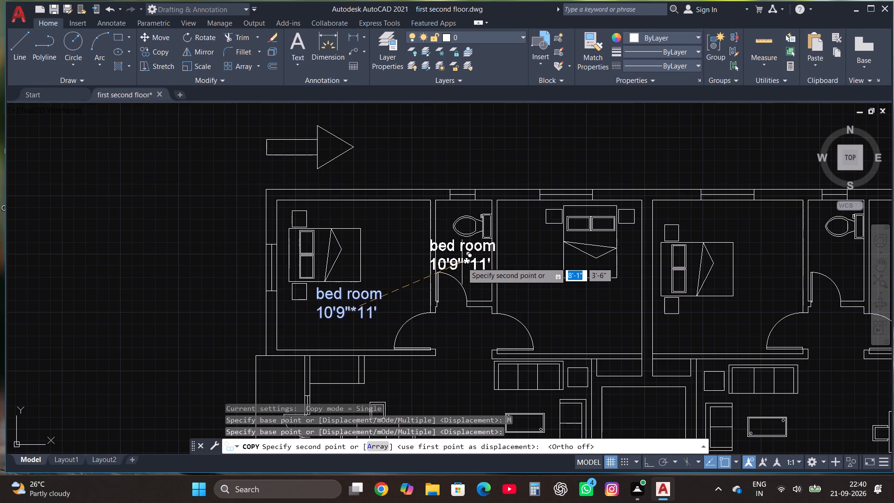
{"action": "left_click", "coordinate": [462, 262]}
{"action": "left_click", "coordinate": [579, 314]}
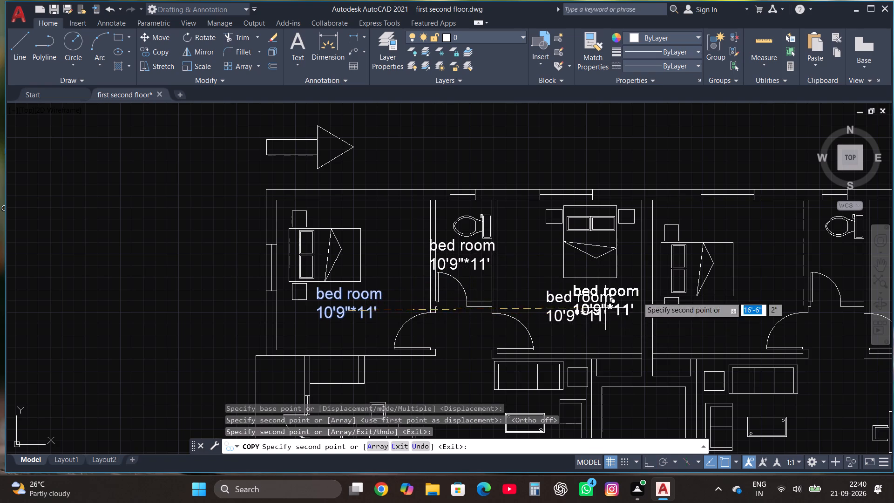
{"action": "left_click", "coordinate": [724, 327]}
{"action": "scroll", "coordinate": [631, 324], "scroll_direction": "down", "scroll_amount": 2}
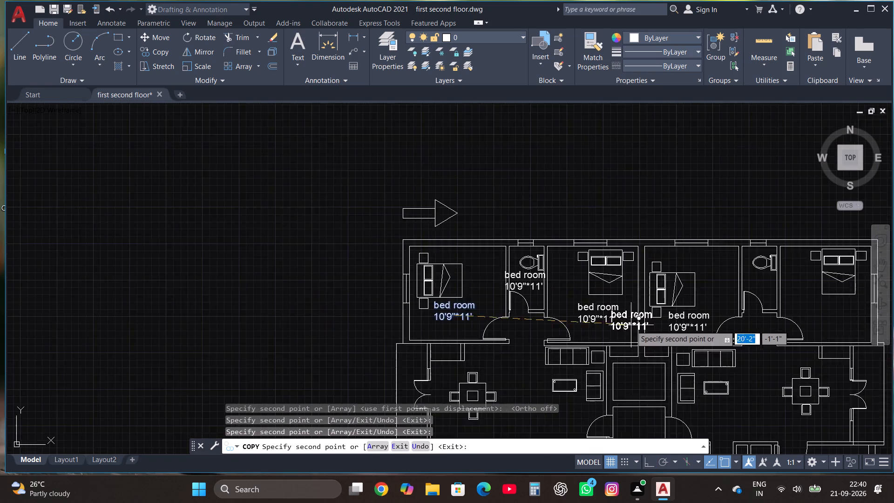
{"action": "scroll", "coordinate": [735, 311], "scroll_direction": "up", "scroll_amount": 2}
{"action": "left_click", "coordinate": [675, 287]}
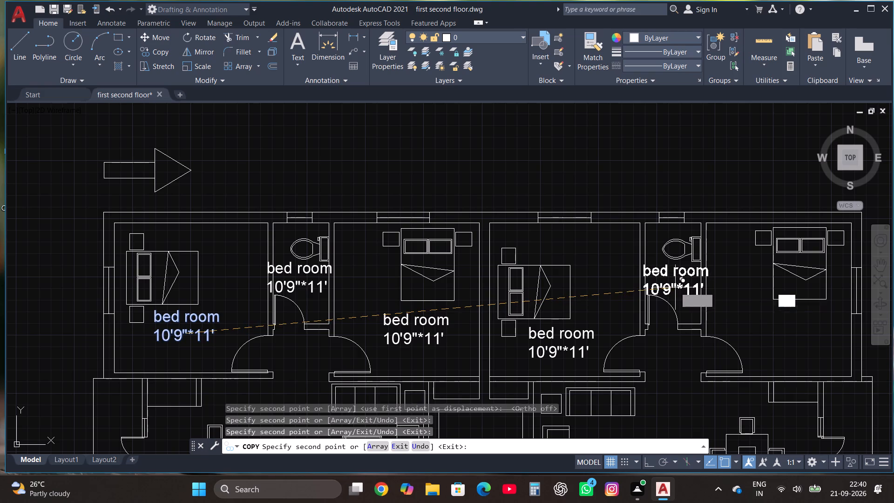
{"action": "left_click", "coordinate": [790, 341]}
Place further label copies at the west balcony, west hall, central shaft north of the stairs, east hall and east balcony.
{"action": "scroll", "coordinate": [517, 202], "scroll_direction": "down", "scroll_amount": 2}
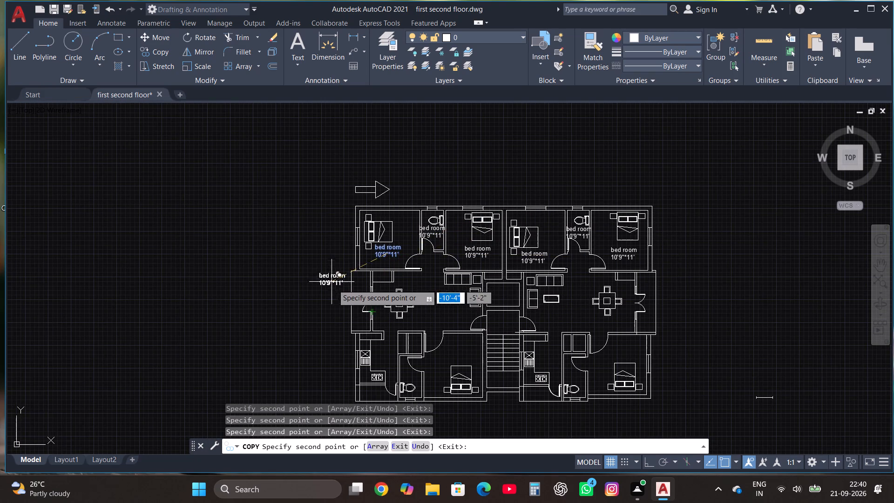
{"action": "scroll", "coordinate": [351, 300], "scroll_direction": "up", "scroll_amount": 3}
{"action": "left_click", "coordinate": [361, 263]}
{"action": "scroll", "coordinate": [361, 264], "scroll_direction": "down", "scroll_amount": 2}
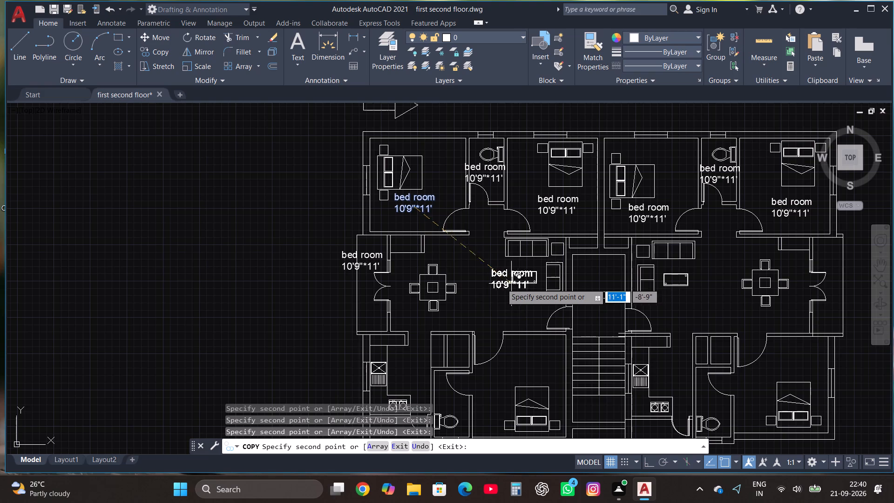
{"action": "left_click", "coordinate": [487, 294]}
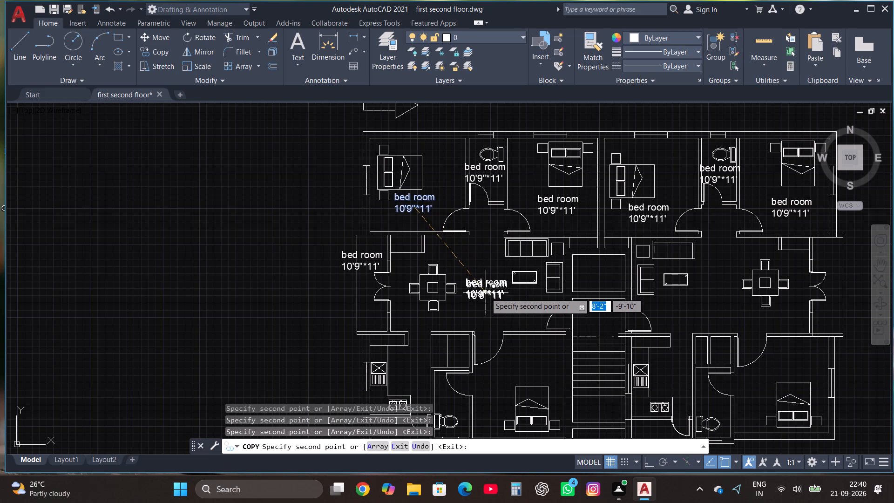
{"action": "scroll", "coordinate": [486, 293], "scroll_direction": "down", "scroll_amount": 1}
{"action": "scroll", "coordinate": [584, 297], "scroll_direction": "up", "scroll_amount": 1}
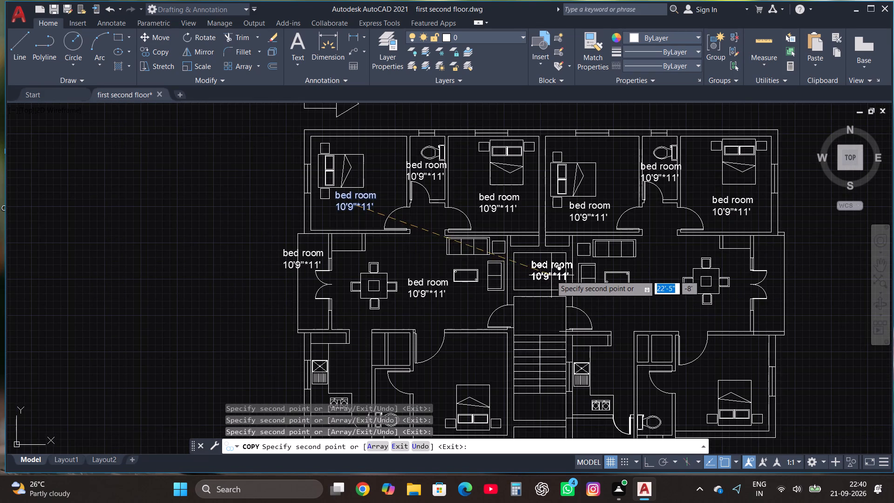
{"action": "left_click", "coordinate": [539, 277]}
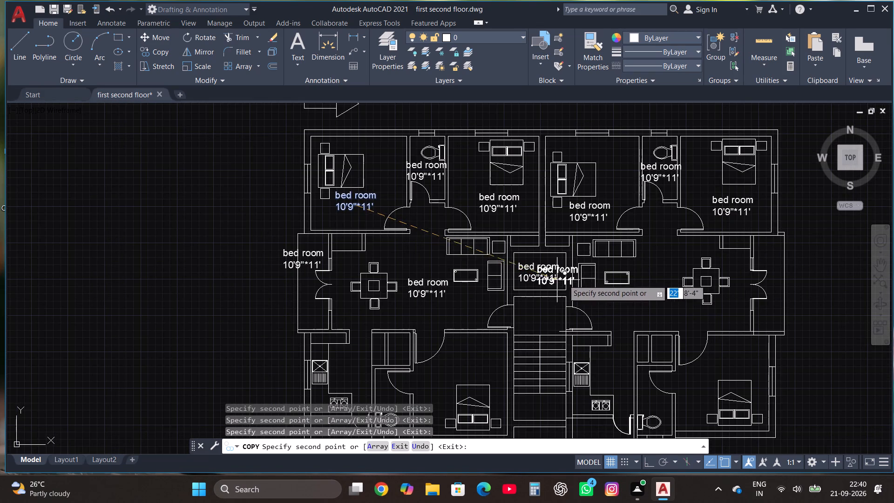
{"action": "left_click", "coordinate": [654, 299]}
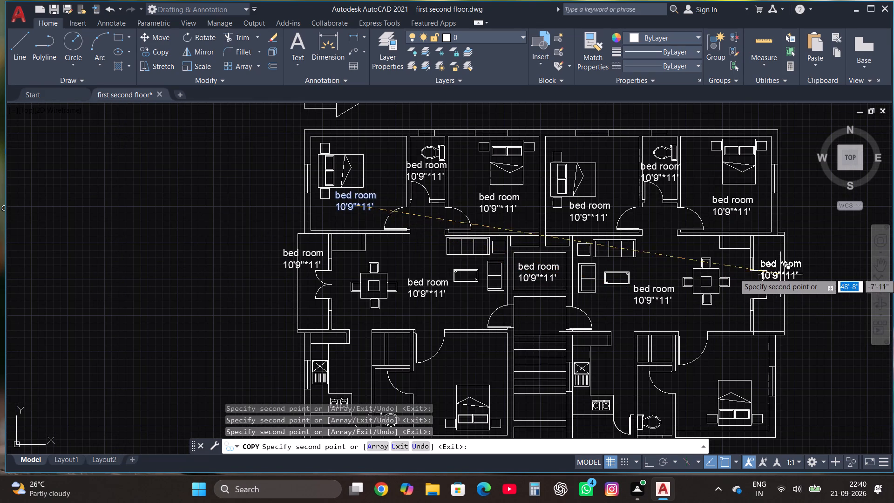
{"action": "left_click", "coordinate": [778, 258]}
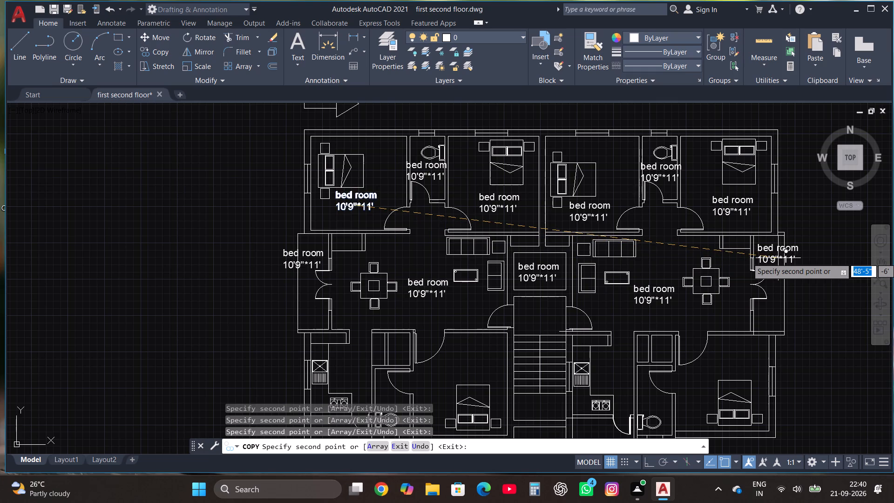
Place two label copies around the west kitchen, one south of the east kitchen and one below the plan, and finish copying.
{"action": "scroll", "coordinate": [697, 235], "scroll_direction": "down", "scroll_amount": 1}
{"action": "scroll", "coordinate": [569, 339], "scroll_direction": "up", "scroll_amount": 2}
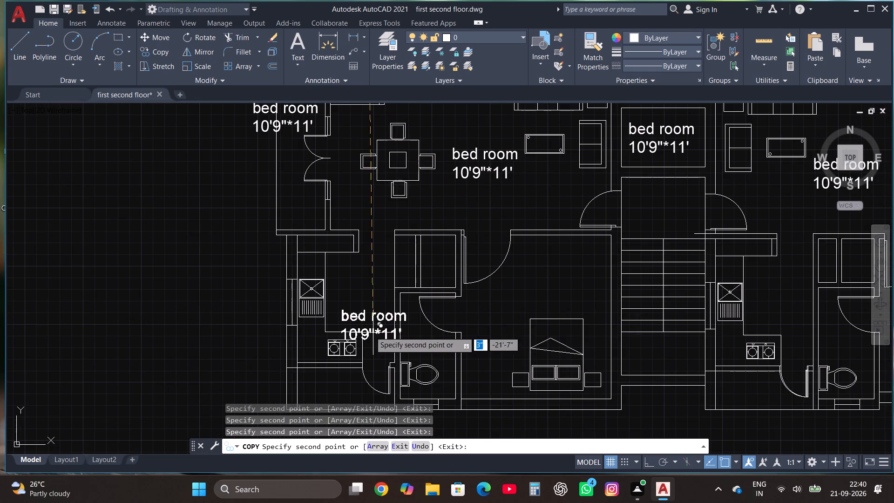
{"action": "left_click", "coordinate": [363, 310]}
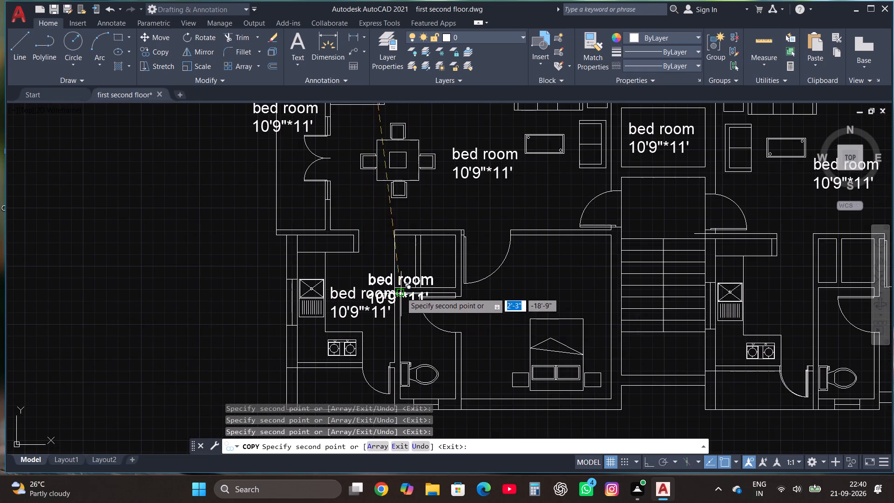
{"action": "left_click", "coordinate": [382, 272]}
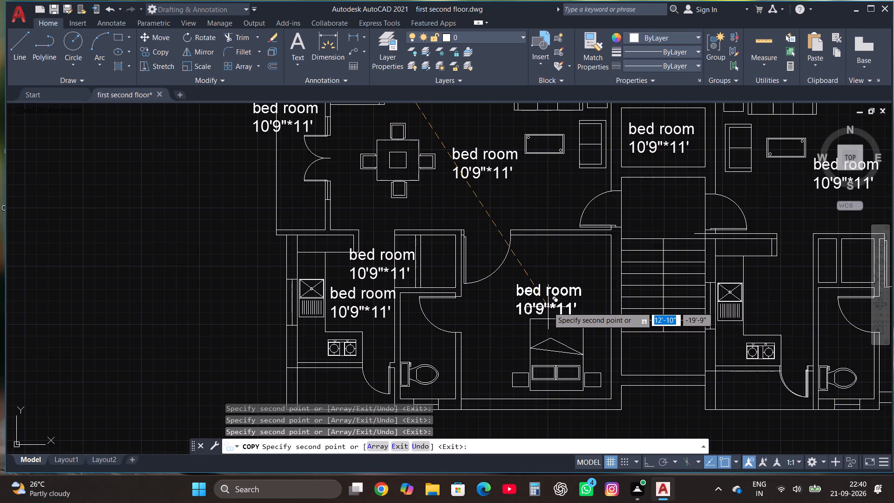
{"action": "scroll", "coordinate": [475, 323], "scroll_direction": "down", "scroll_amount": 1}
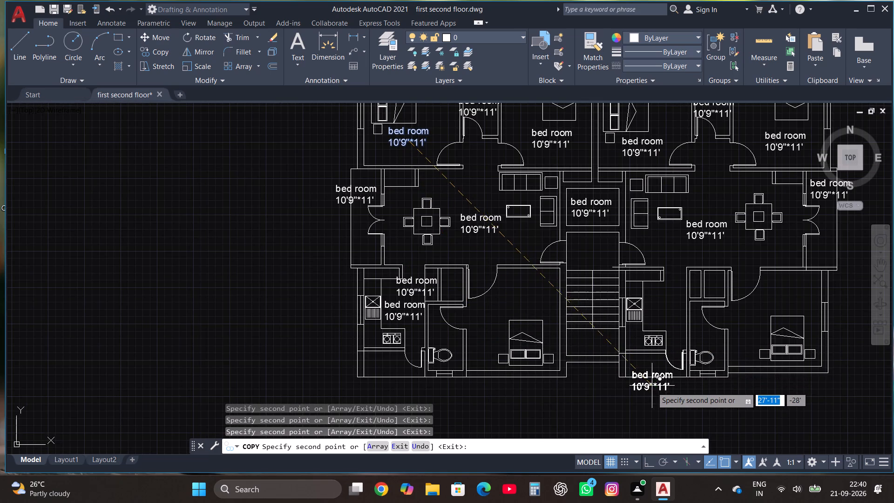
{"action": "scroll", "coordinate": [652, 387], "scroll_direction": "up", "scroll_amount": 3}
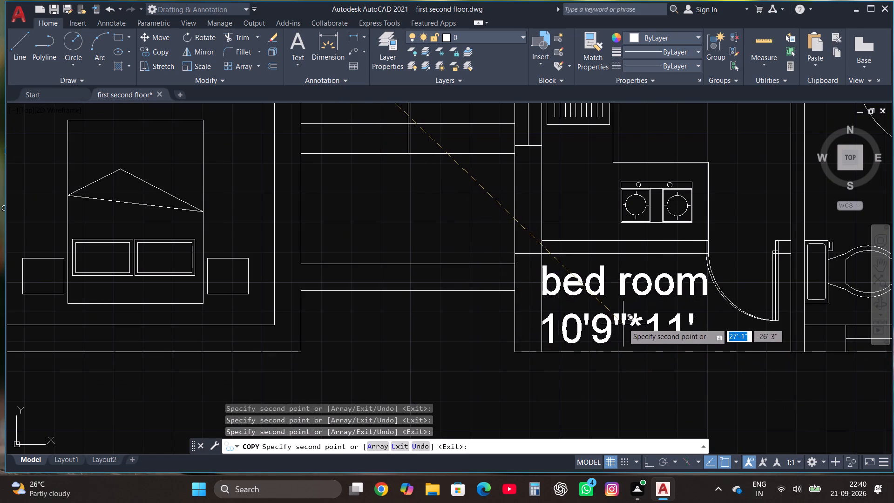
{"action": "left_click", "coordinate": [623, 323]}
{"action": "scroll", "coordinate": [504, 341], "scroll_direction": "down", "scroll_amount": 2}
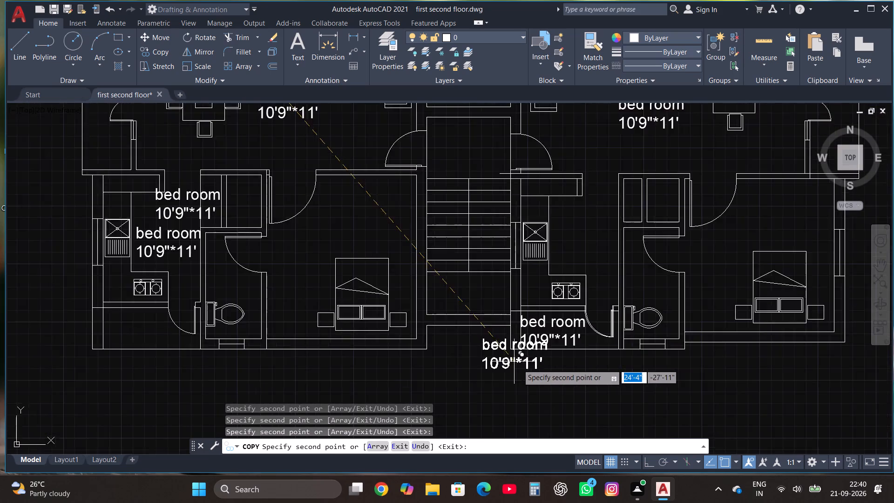
{"action": "scroll", "coordinate": [518, 365], "scroll_direction": "down", "scroll_amount": 2}
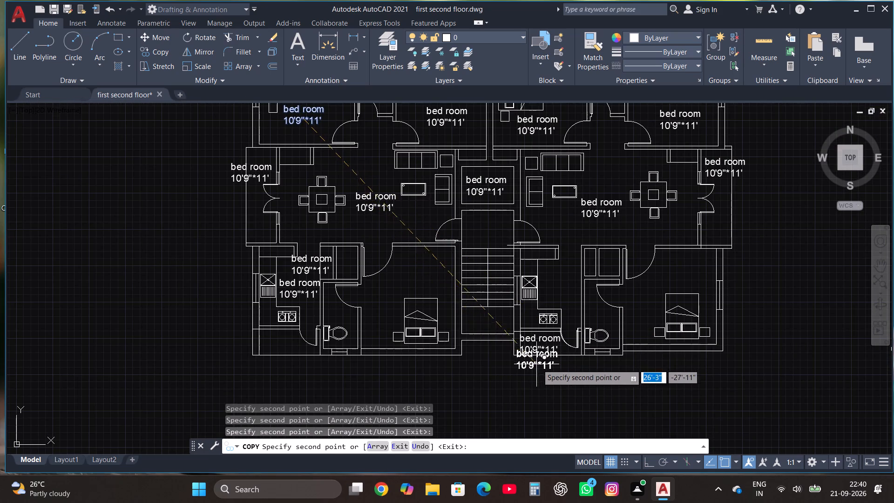
{"action": "scroll", "coordinate": [537, 364], "scroll_direction": "down", "scroll_amount": 1}
{"action": "left_click", "coordinate": [517, 385]}
{"action": "key", "text": "Escape"}
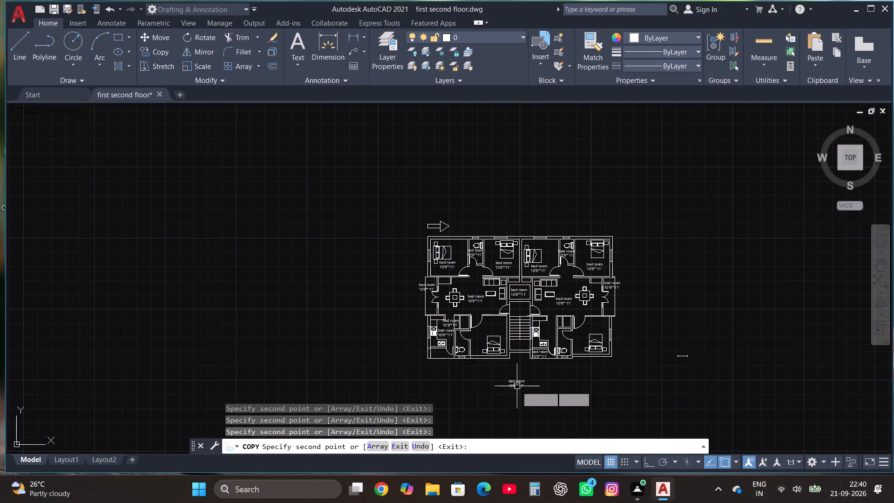
Erase the short stray line lying outside the plan, southeast of the east unit.
{"action": "left_click", "coordinate": [693, 366]}
{"action": "left_click", "coordinate": [666, 339]}
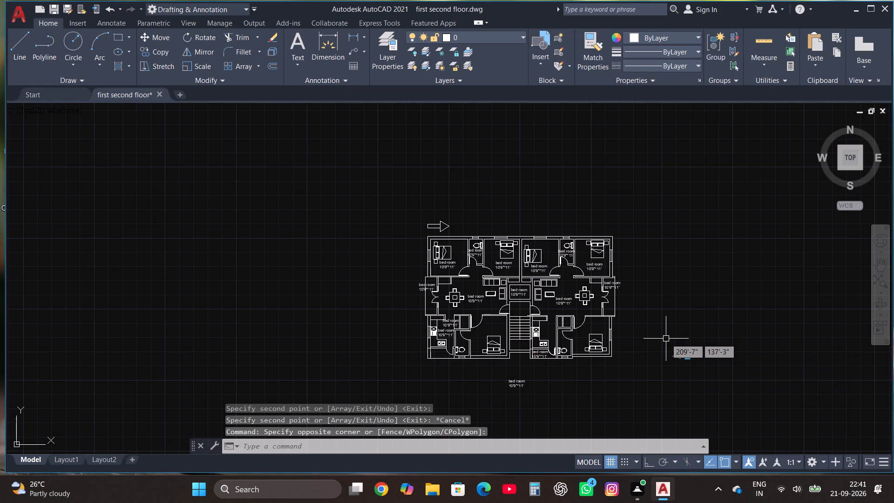
{"action": "key", "text": "Delete"}
Change the label in the west unit's northern toilet to read "toilet" with "4'*7'3"" on the second line.
{"action": "scroll", "coordinate": [446, 262], "scroll_direction": "up", "scroll_amount": 3}
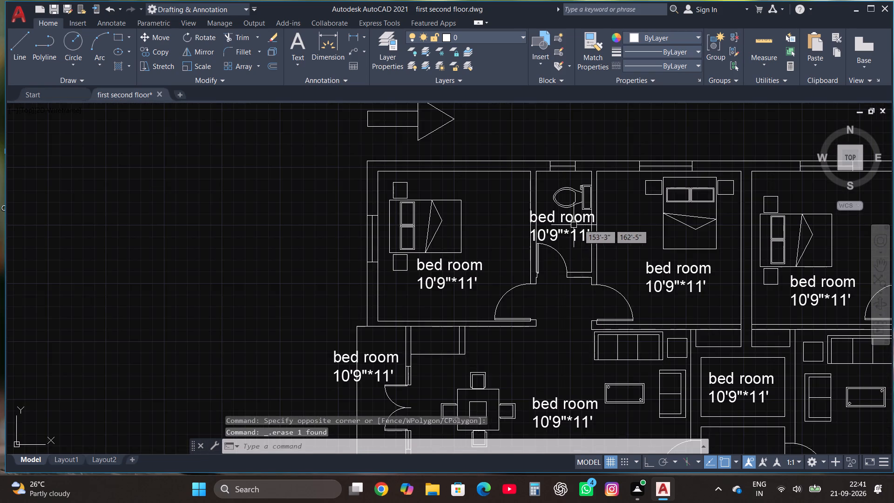
{"action": "scroll", "coordinate": [587, 222], "scroll_direction": "up", "scroll_amount": 2}
{"action": "left_click", "coordinate": [534, 218]}
{"action": "right_click", "coordinate": [535, 218]}
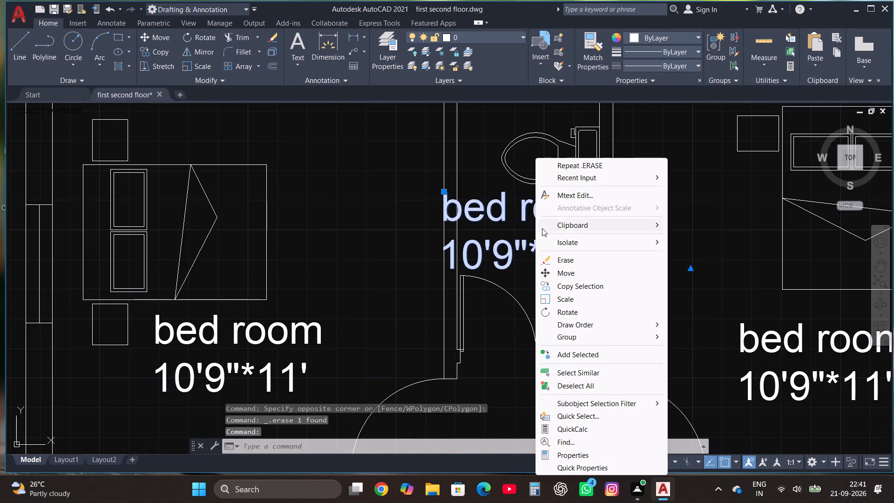
{"action": "left_click", "coordinate": [569, 197]}
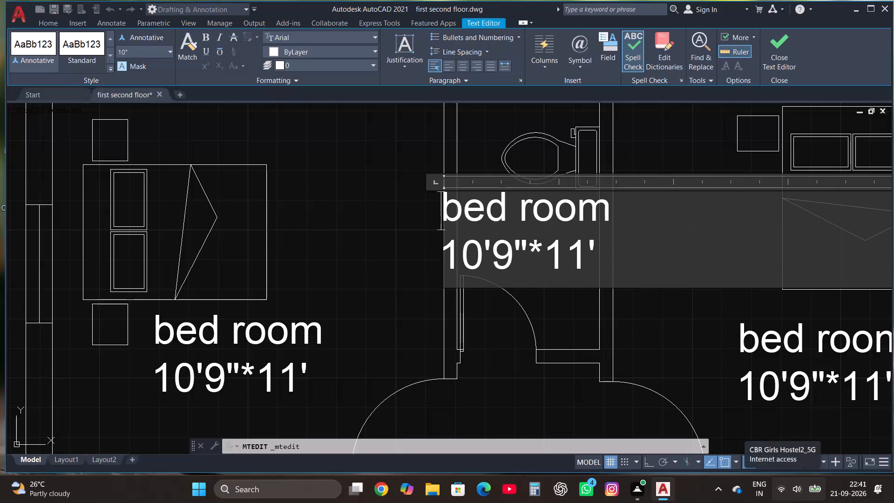
{"action": "left_click", "coordinate": [608, 255]}
{"action": "key", "text": "BackSpace"}
{"action": "key", "text": "BackSpace"}
{"action": "key", "text": "BackSpace"}
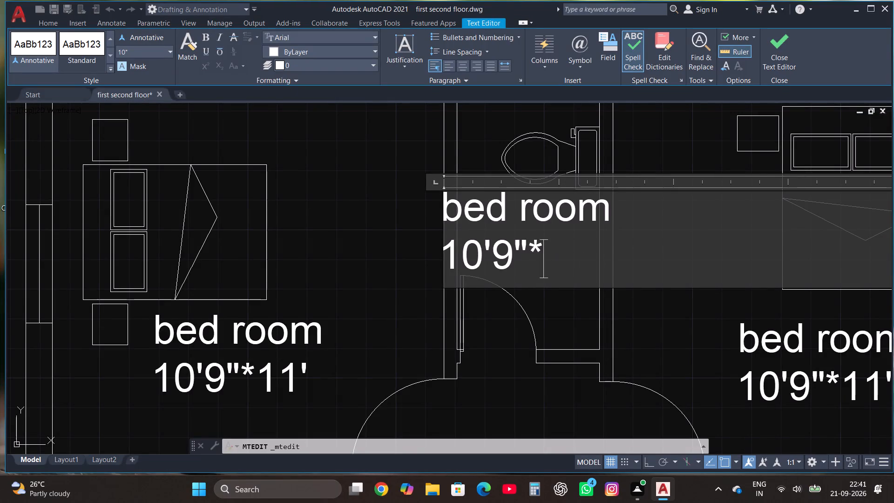
{"action": "key", "text": "BackSpace"}
{"action": "key", "text": "BackSpace"}
{"action": "key", "text": "BackSpace"}
{"action": "key", "text": "BackSpace"}
{"action": "key", "text": "BackSpace"}
{"action": "key", "text": "BackSpace"}
{"action": "key", "text": "BackSpace"}
{"action": "key", "text": "BackSpace"}
{"action": "key", "text": "BackSpace"}
{"action": "key", "text": "BackSpace"}
{"action": "key", "text": "BackSpace"}
{"action": "key", "text": "BackSpace"}
{"action": "key", "text": "BackSpace"}
{"action": "key", "text": "BackSpace"}
{"action": "key", "text": "BackSpace"}
{"action": "key", "text": "BackSpace"}
{"action": "key", "text": "BackSpace"}
{"action": "key", "text": "BackSpace"}
{"action": "key", "text": "BackSpace"}
{"action": "key", "text": "BackSpace"}
{"action": "key", "text": "BackSpace"}
{"action": "key", "text": "BackSpace"}
{"action": "key", "text": "BackSpace"}
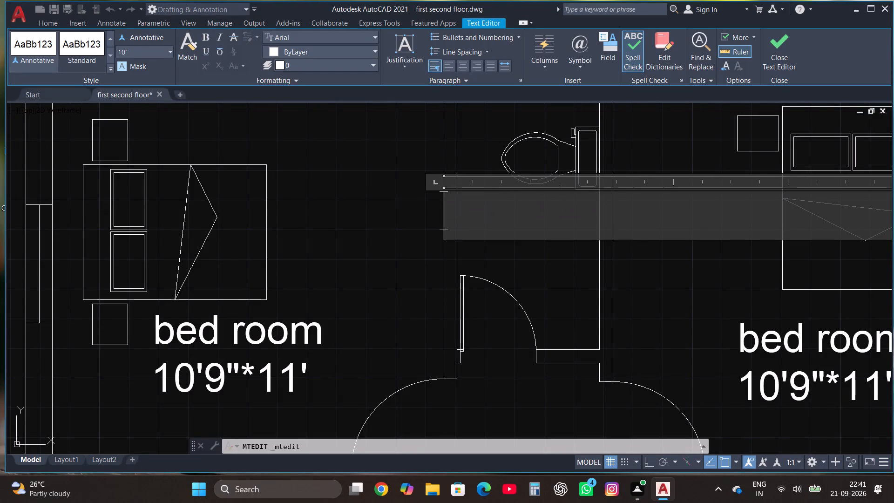
{"action": "type", "text": "toile"}
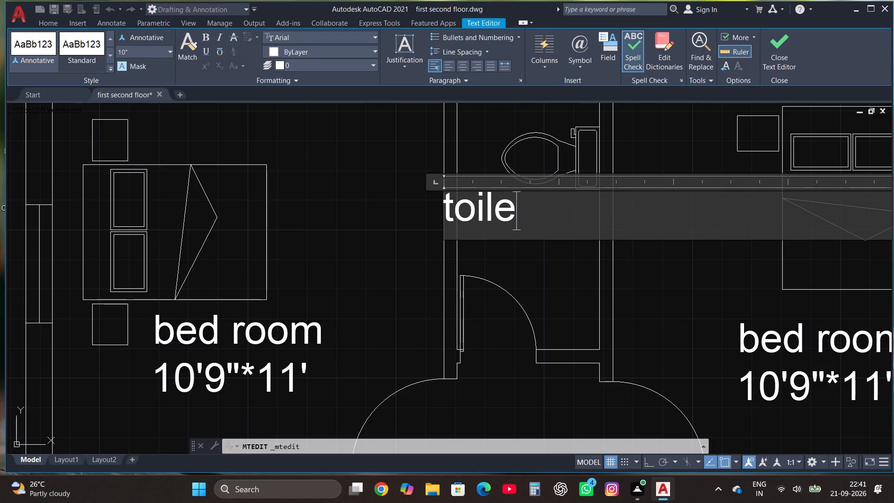
{"action": "key", "text": "t"}
{"action": "key", "text": "Return"}
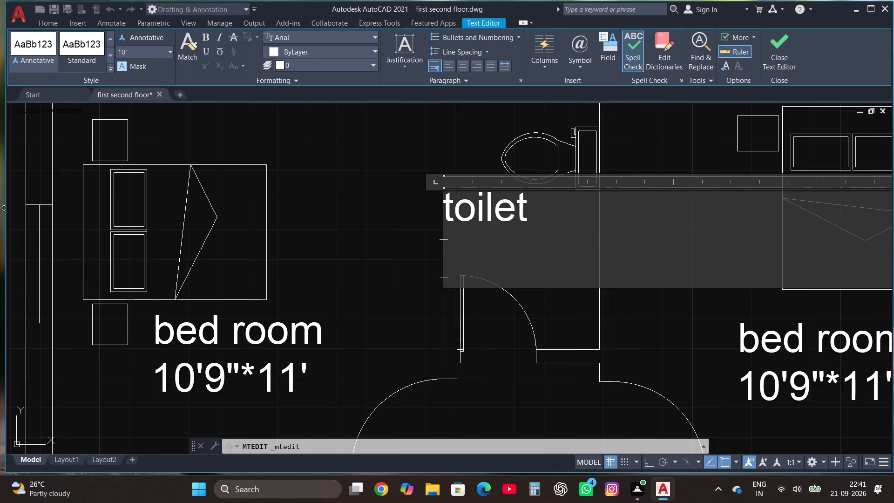
{"action": "type", "text": "4'*"}
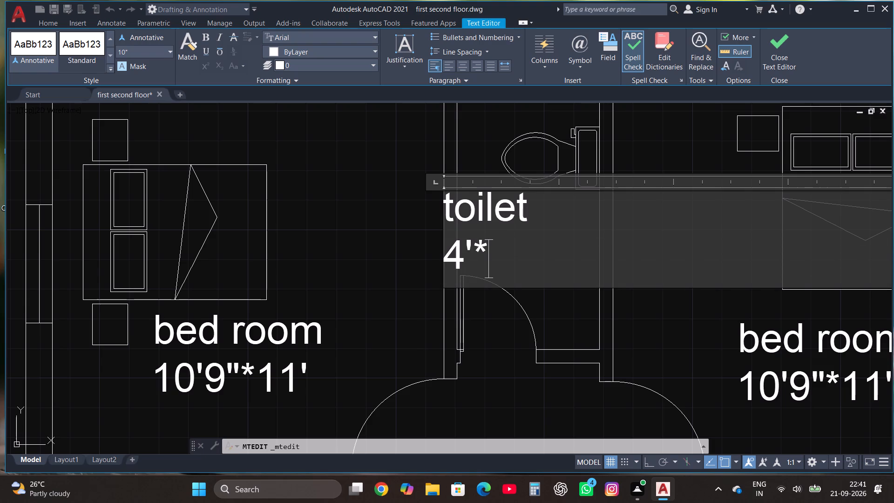
{"action": "type", "text": "7'3\""}
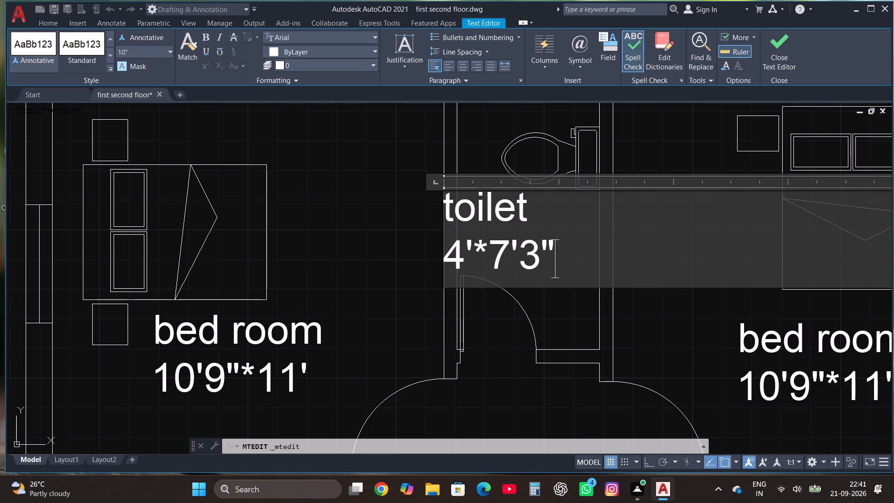
{"action": "left_click", "coordinate": [769, 58]}
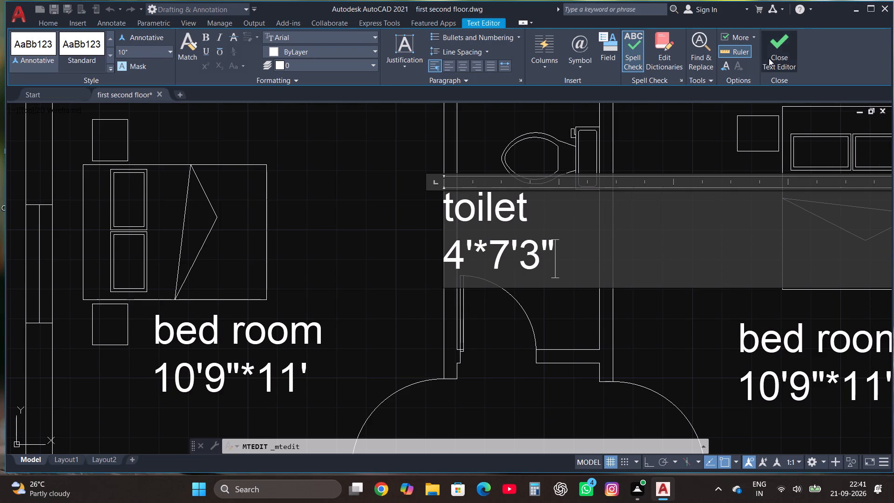
Move the toilet label slightly east so it sits between the toilet's side walls.
{"action": "left_click", "coordinate": [512, 205]}
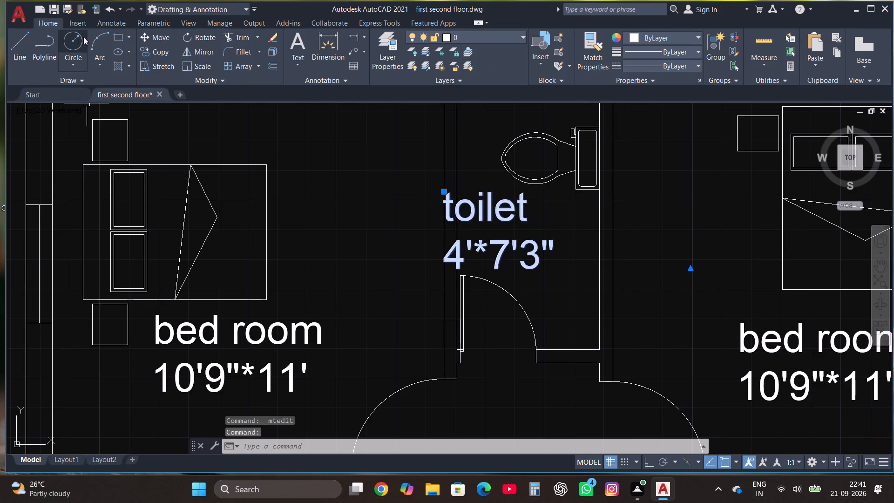
{"action": "left_click", "coordinate": [159, 37]}
{"action": "left_click", "coordinate": [498, 240]}
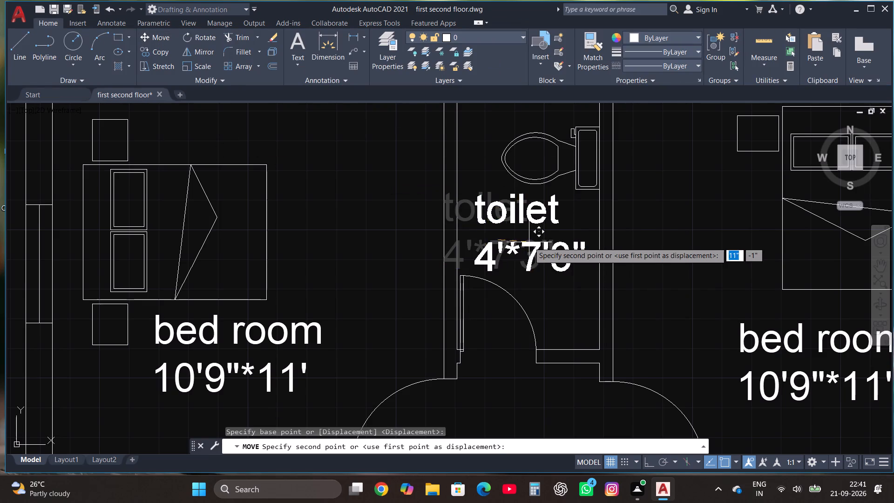
{"action": "left_click", "coordinate": [537, 245]}
Change the size text to "10'4.5"*11'" in the label of the west unit's bedroom east of the toilet.
{"action": "scroll", "coordinate": [306, 306], "scroll_direction": "down", "scroll_amount": 2}
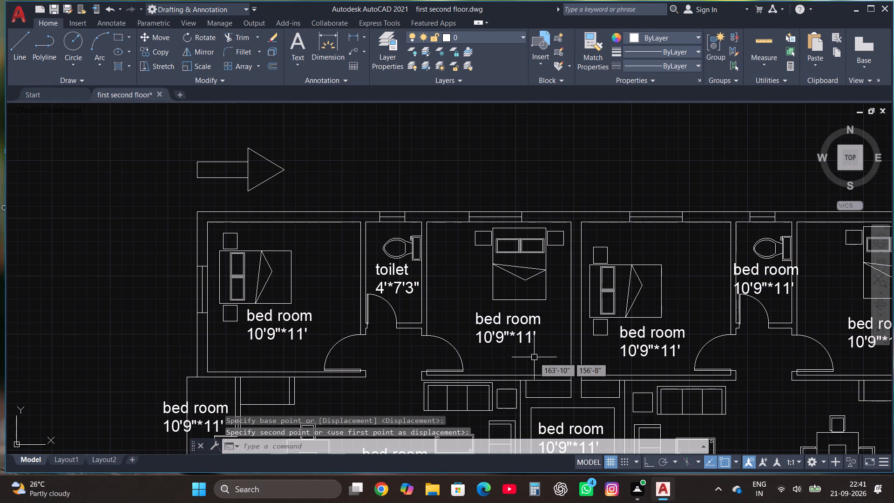
{"action": "left_click", "coordinate": [502, 322]}
{"action": "right_click", "coordinate": [501, 322]}
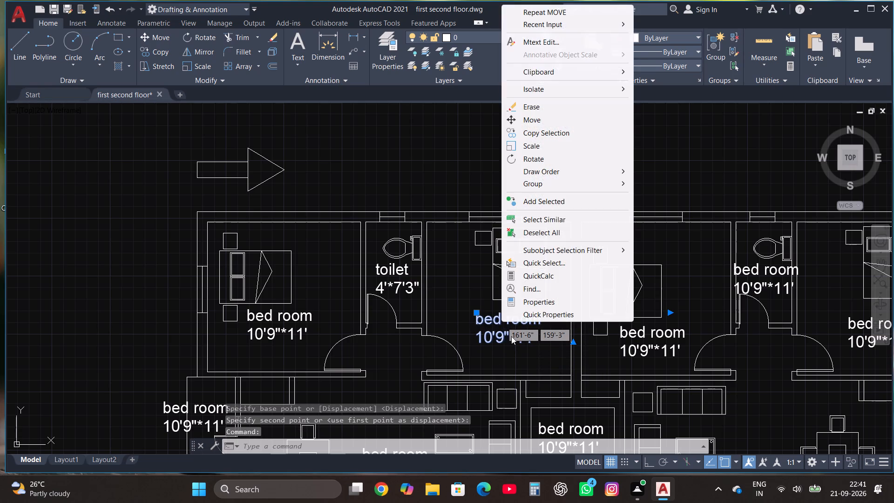
{"action": "left_click", "coordinate": [563, 42]}
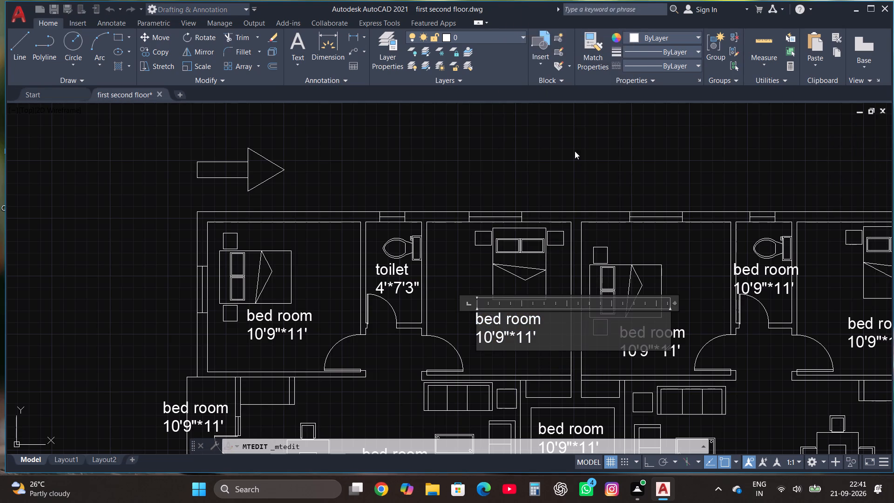
{"action": "left_click", "coordinate": [507, 338]}
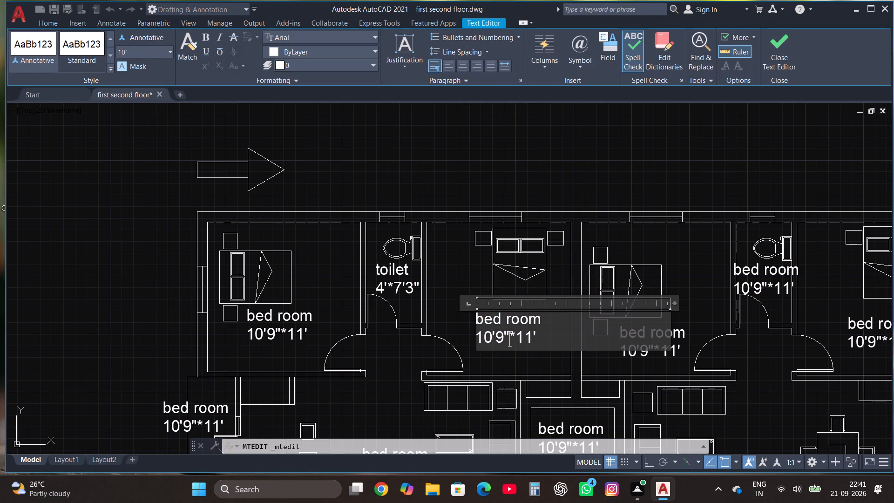
{"action": "key", "text": "7"}
{"action": "key", "text": "BackSpace"}
{"action": "key", "text": "BackSpace"}
{"action": "key", "text": "BackSpace"}
{"action": "type", "text": "4.5\""}
{"action": "key", "text": "Return"}
{"action": "key", "text": "BackSpace"}
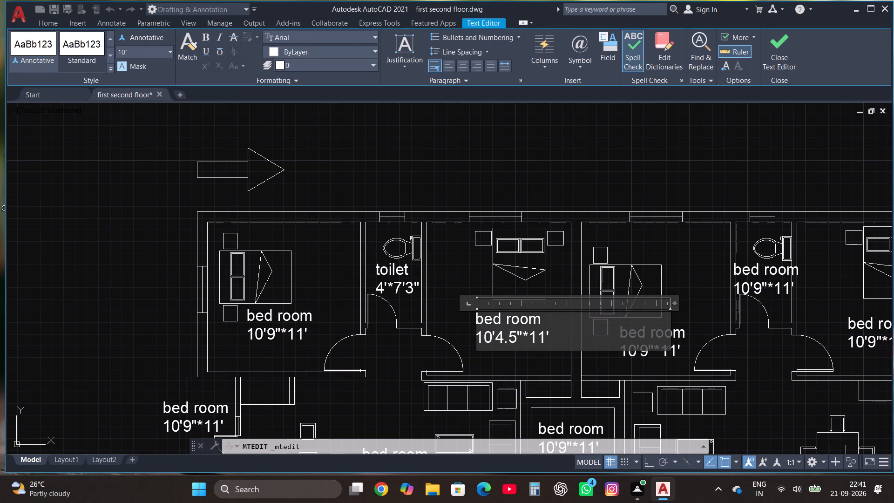
{"action": "left_click", "coordinate": [781, 48]}
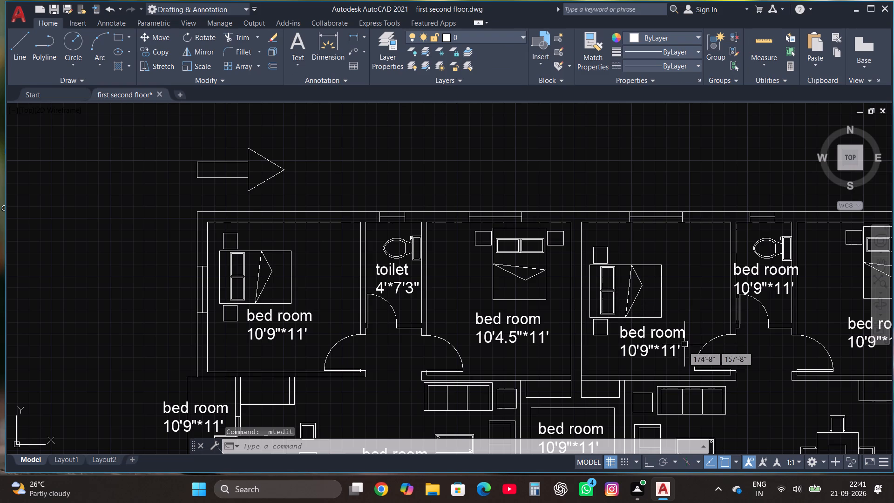
Replace the northeast bedroom's label with a copy of the "10'4.5"*11'" bedroom label, placed below the bed.
{"action": "scroll", "coordinate": [600, 355], "scroll_direction": "down", "scroll_amount": 1}
{"action": "scroll", "coordinate": [790, 360], "scroll_direction": "up", "scroll_amount": 1}
{"action": "left_click", "coordinate": [769, 323]}
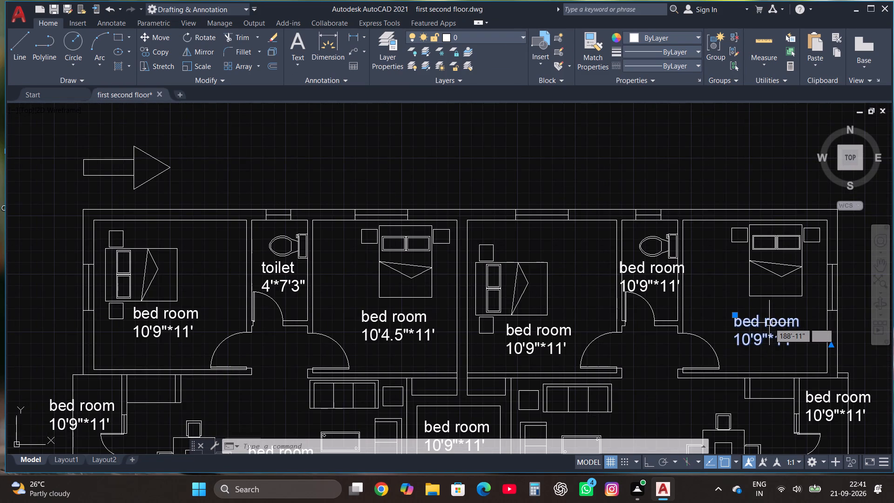
{"action": "key", "text": "Delete"}
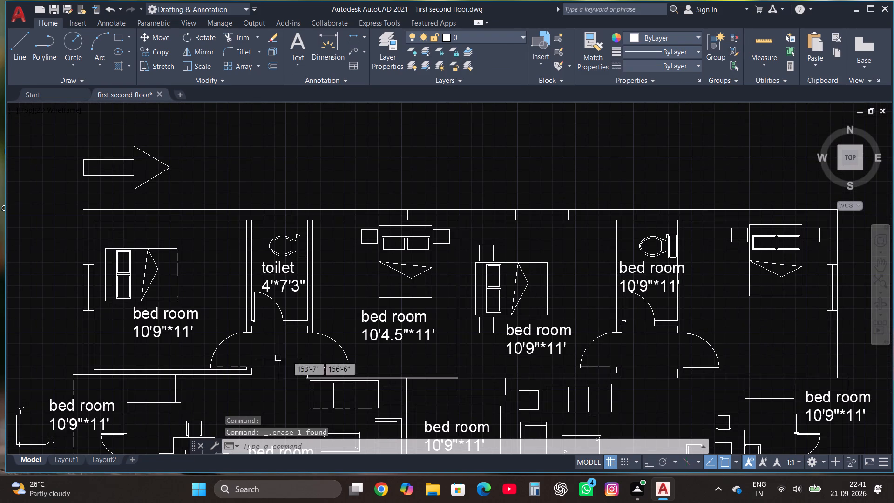
{"action": "left_click", "coordinate": [404, 326]}
{"action": "left_click", "coordinate": [386, 315]}
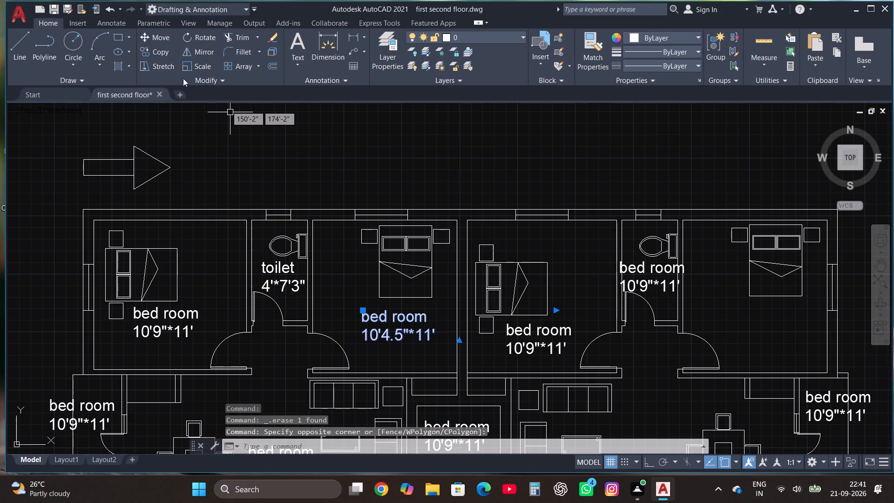
{"action": "left_click", "coordinate": [161, 52]}
{"action": "left_click", "coordinate": [391, 318]}
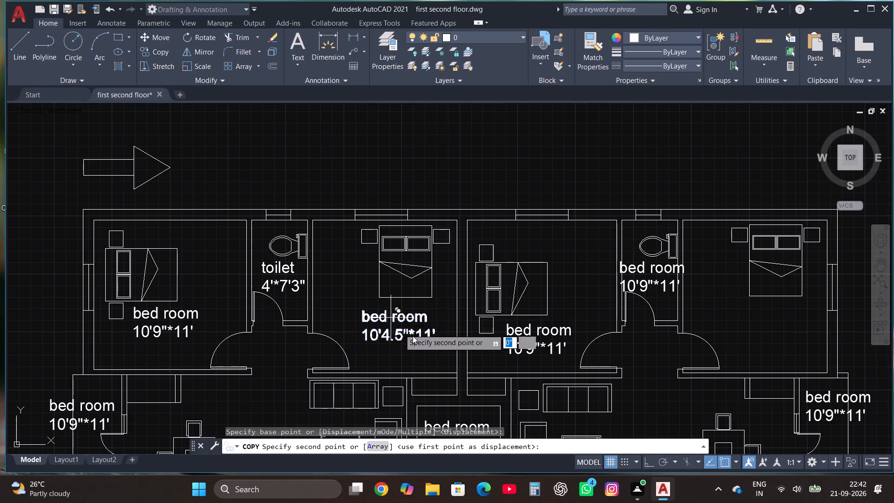
{"action": "left_click", "coordinate": [768, 315]}
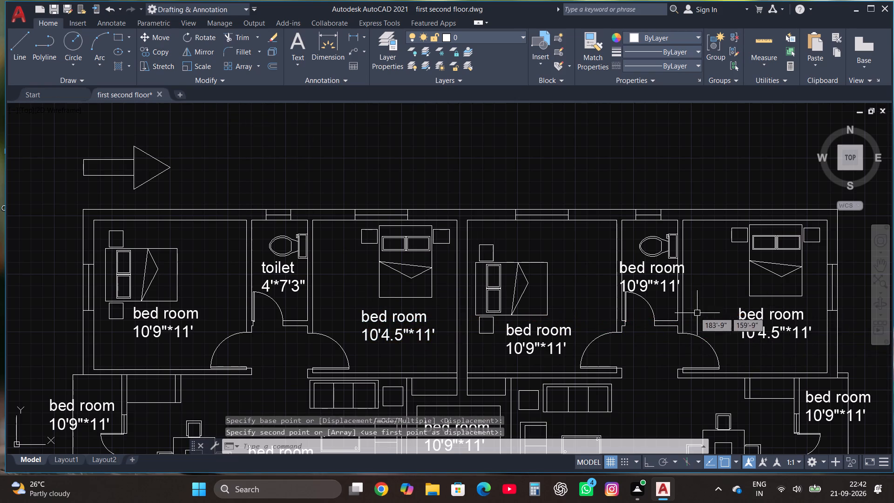
Change the label at the west unit's balcony to read "balcony" with "3'6"*11'" on the second line.
{"action": "scroll", "coordinate": [679, 291], "scroll_direction": "down", "scroll_amount": 1}
{"action": "scroll", "coordinate": [327, 317], "scroll_direction": "down", "scroll_amount": 2}
{"action": "scroll", "coordinate": [324, 350], "scroll_direction": "up", "scroll_amount": 3}
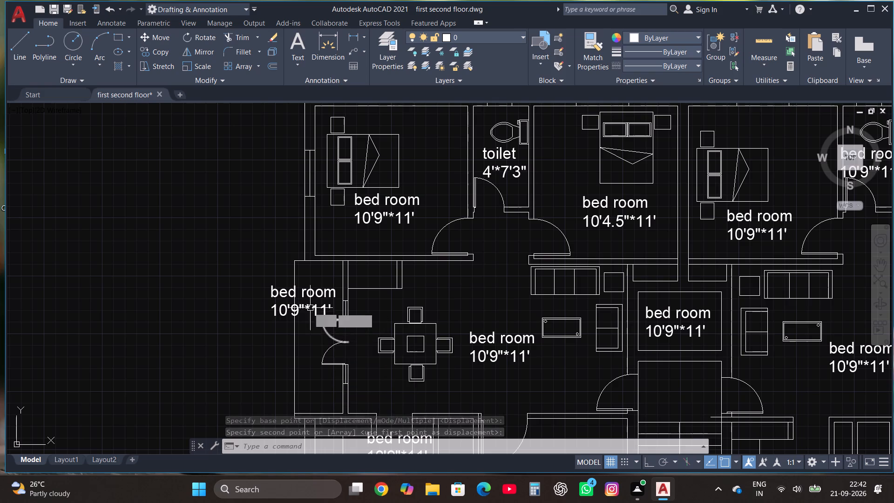
{"action": "left_click", "coordinate": [308, 293]}
{"action": "right_click", "coordinate": [308, 292]}
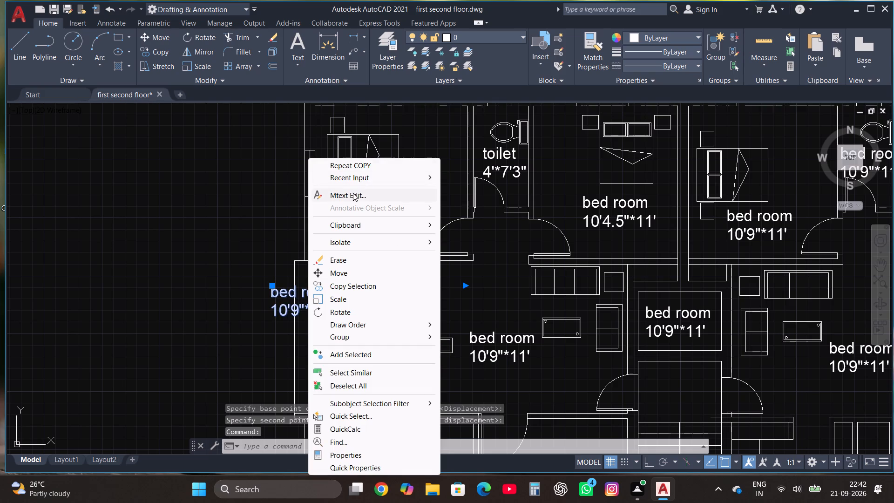
{"action": "left_click", "coordinate": [353, 193]}
{"action": "left_click", "coordinate": [343, 311]}
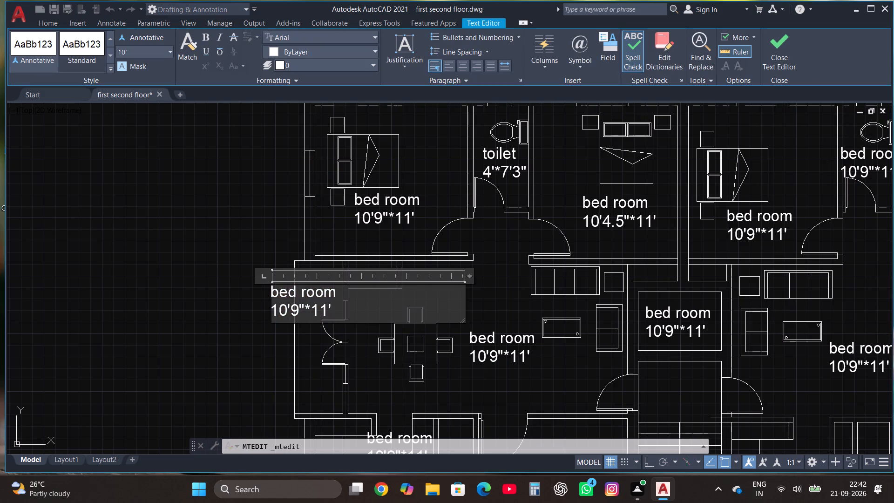
{"action": "key", "text": "BackSpace"}
{"action": "key", "text": "BackSpace"}
{"action": "key", "text": "BackSpace"}
{"action": "key", "text": "BackSpace"}
{"action": "key", "text": "BackSpace"}
{"action": "key", "text": "BackSpace"}
{"action": "key", "text": "BackSpace"}
{"action": "key", "text": "BackSpace"}
{"action": "key", "text": "BackSpace"}
{"action": "key", "text": "BackSpace"}
{"action": "key", "text": "BackSpace"}
{"action": "key", "text": "BackSpace"}
{"action": "key", "text": "BackSpace"}
{"action": "key", "text": "BackSpace"}
{"action": "key", "text": "BackSpace"}
{"action": "key", "text": "BackSpace"}
{"action": "key", "text": "BackSpace"}
{"action": "key", "text": "BackSpace"}
{"action": "key", "text": "BackSpace"}
{"action": "key", "text": "BackSpace"}
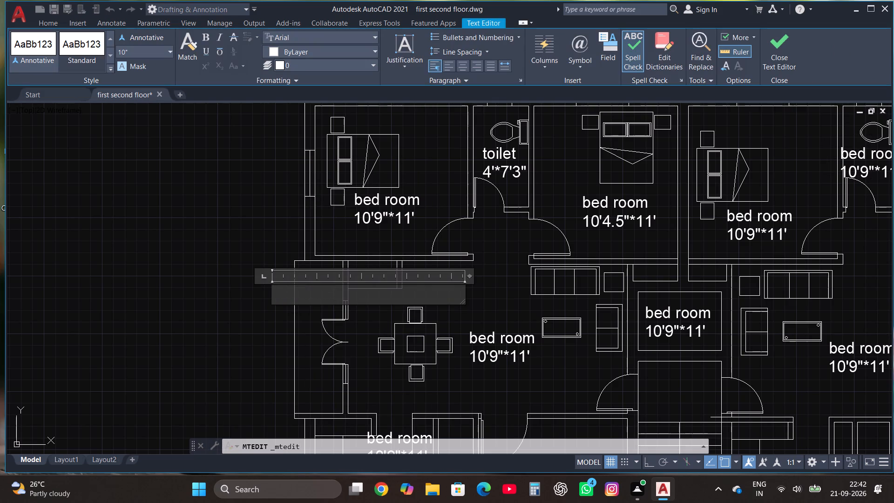
{"action": "type", "text": "balcony"}
{"action": "key", "text": "Return"}
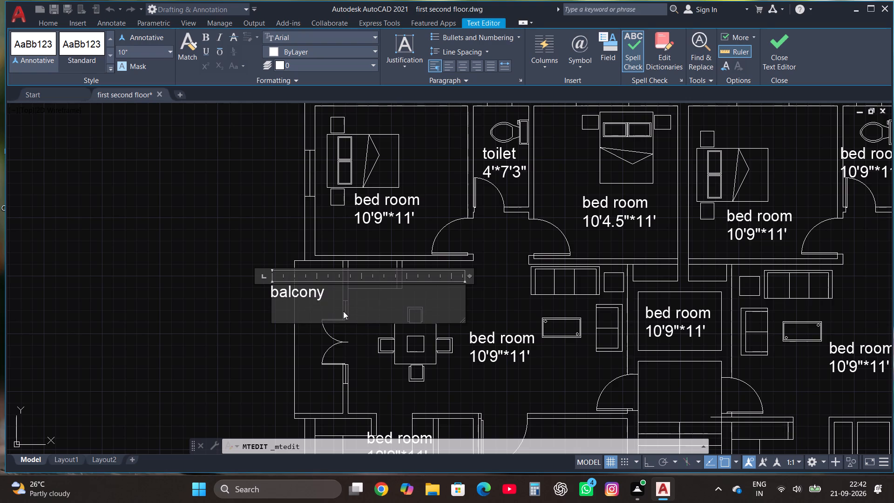
{"action": "type", "text": "3'"}
{"action": "type", "text": "6\"*"}
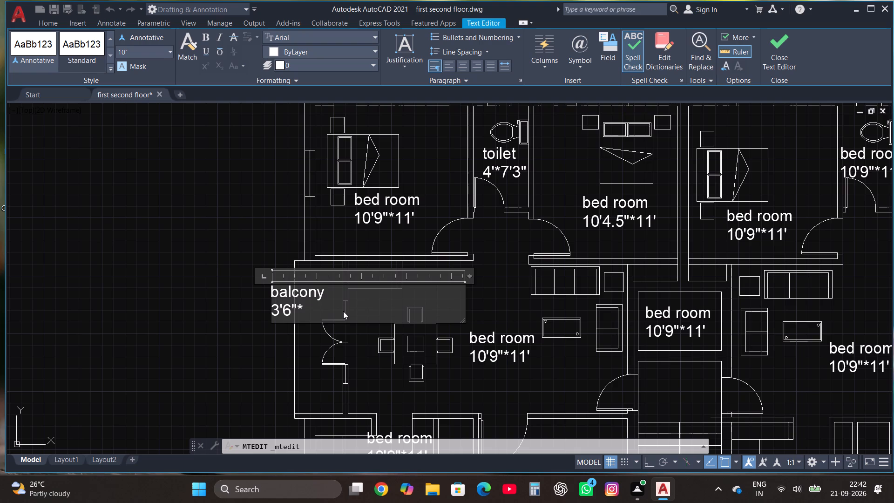
{"action": "type", "text": "11'"}
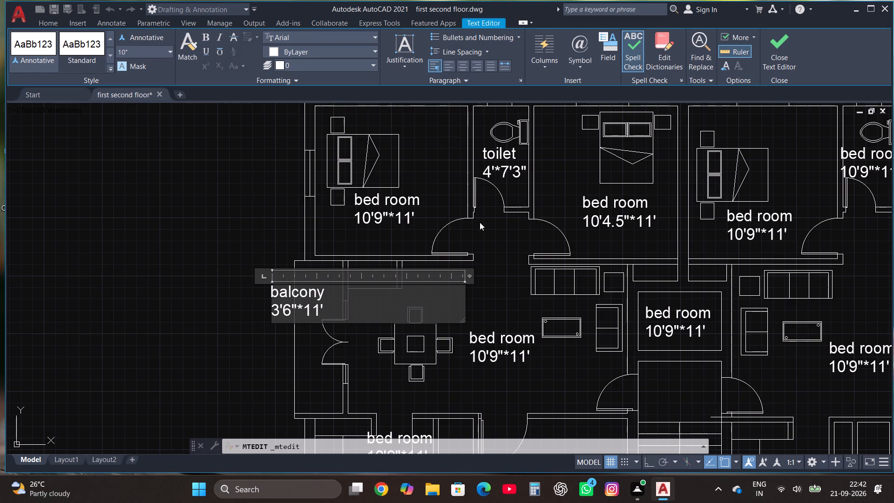
{"action": "left_click", "coordinate": [779, 40]}
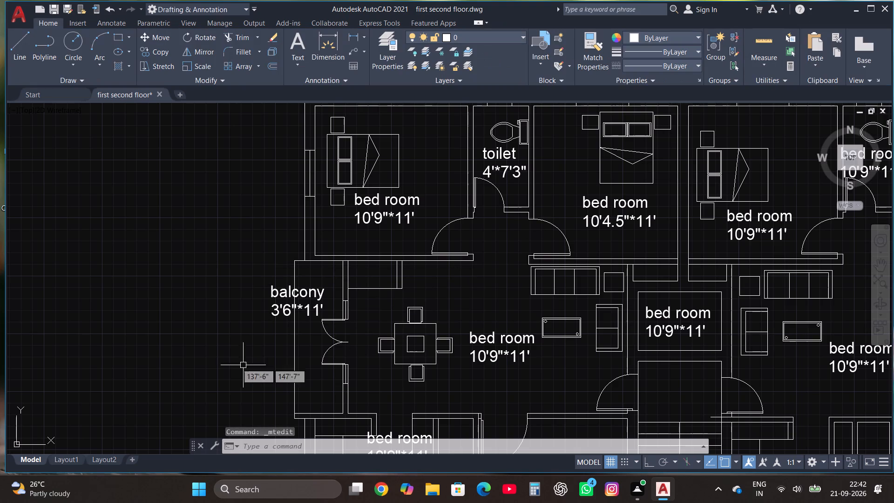
Rotate the west balcony label to vertical so its text reads upward, with Ortho on.
{"action": "left_click", "coordinate": [310, 297]}
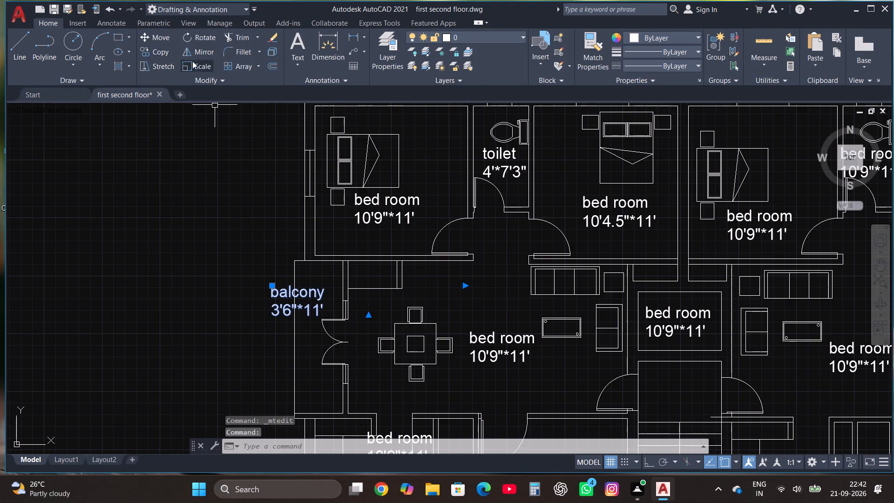
{"action": "left_click", "coordinate": [204, 35]}
{"action": "left_click", "coordinate": [290, 316]}
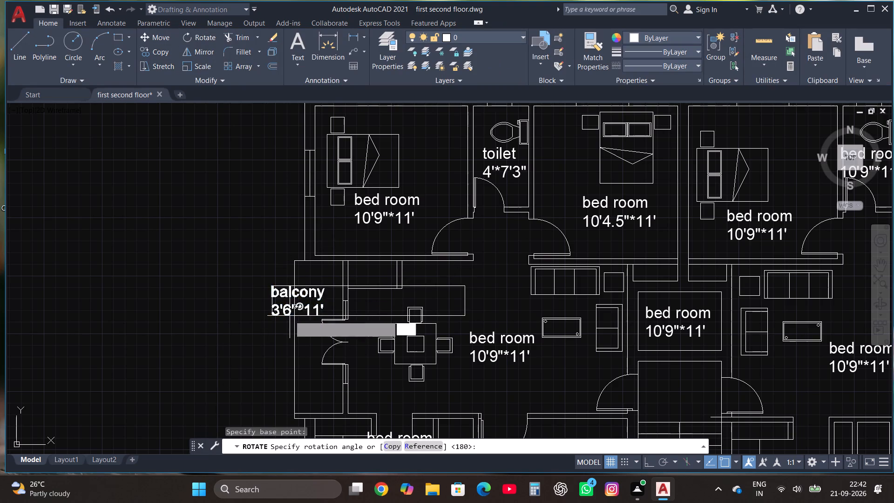
{"action": "key", "text": "F8"}
{"action": "left_click", "coordinate": [257, 200]}
{"action": "left_click", "coordinate": [273, 227]}
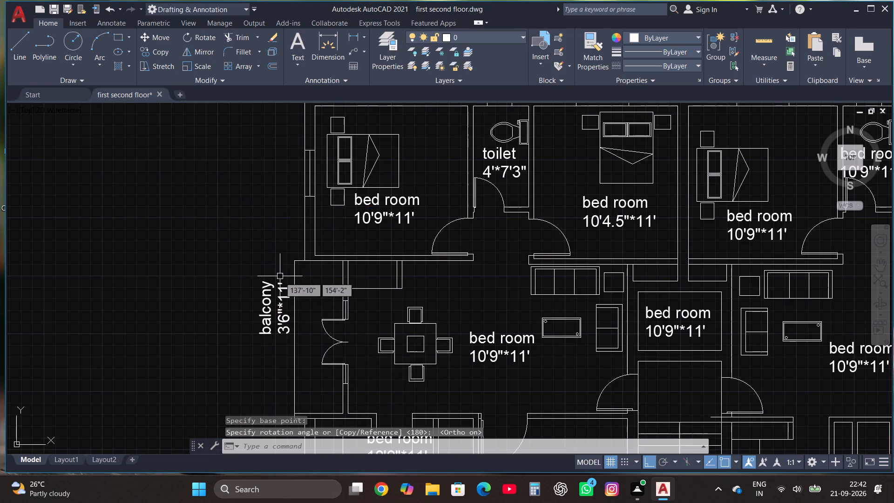
Move the rotated balcony label inside the northern end of the west balcony, above the double door.
{"action": "left_click", "coordinate": [277, 284]}
{"action": "left_click", "coordinate": [160, 39]}
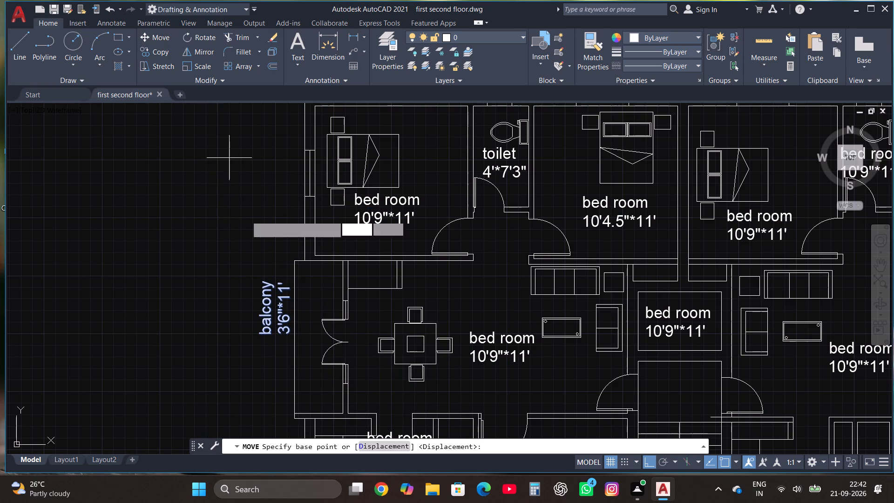
{"action": "left_click", "coordinate": [277, 307]}
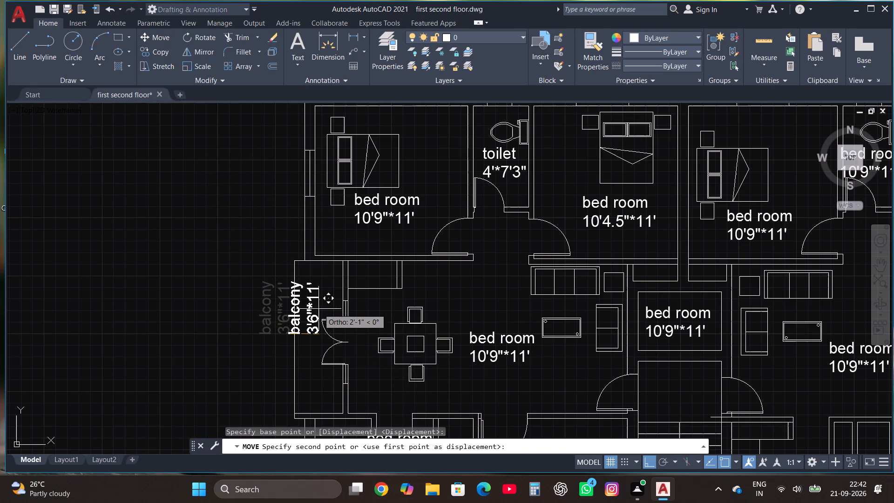
{"action": "key", "text": "F8"}
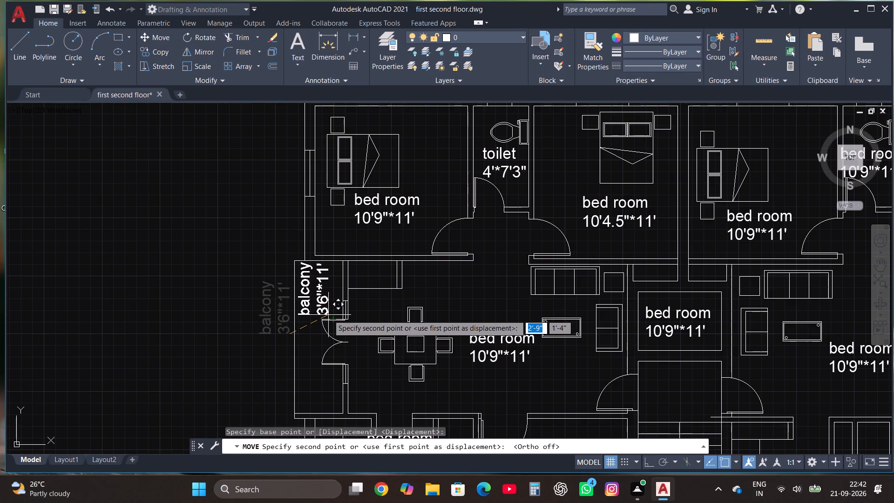
{"action": "left_click", "coordinate": [328, 315]}
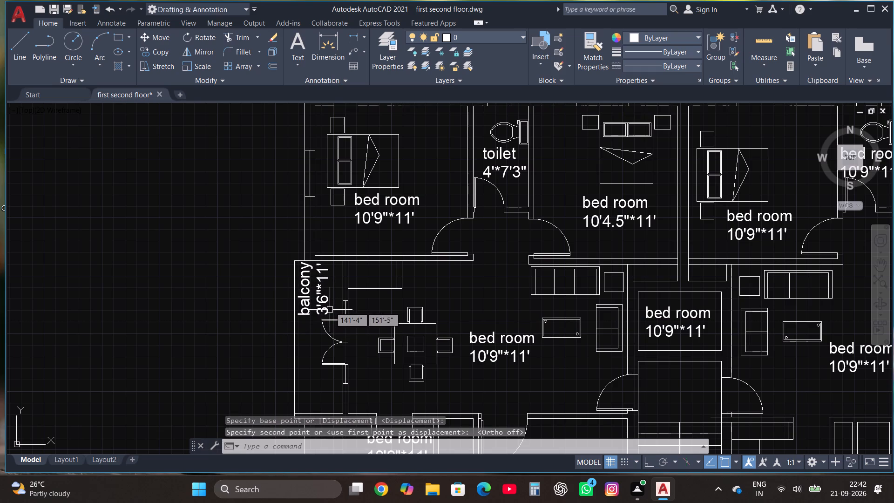
Replace the bedroom label at the east unit's balcony with a copy of the vertical balcony label, placed beside the double door.
{"action": "left_click", "coordinate": [319, 296]}
{"action": "left_click", "coordinate": [152, 52]}
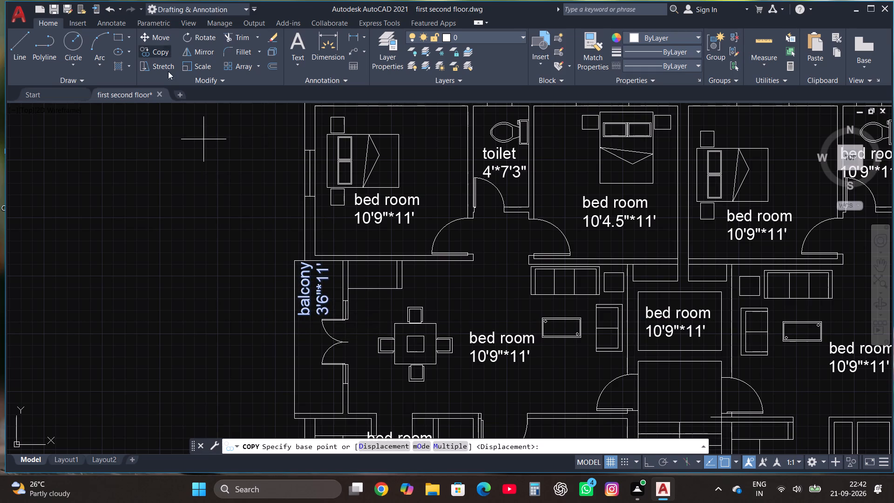
{"action": "left_click", "coordinate": [322, 289]}
{"action": "scroll", "coordinate": [323, 295], "scroll_direction": "down", "scroll_amount": 2}
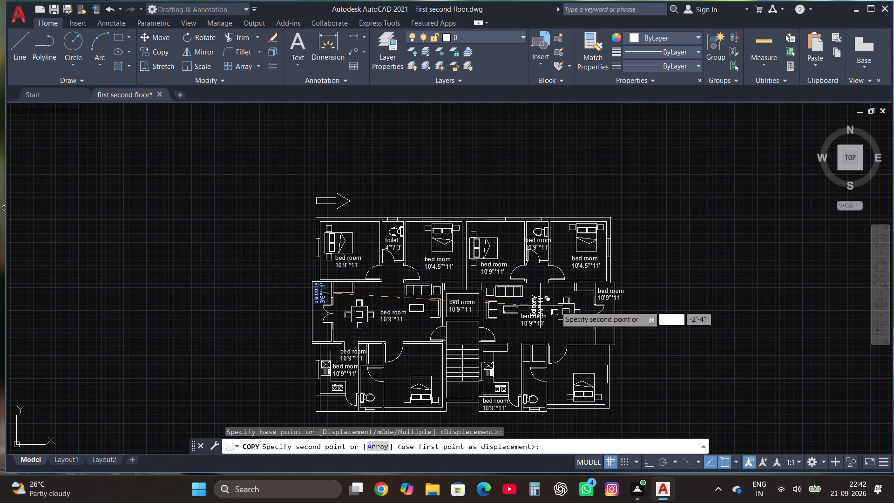
{"action": "scroll", "coordinate": [612, 316], "scroll_direction": "up", "scroll_amount": 3}
{"action": "left_click", "coordinate": [612, 314]}
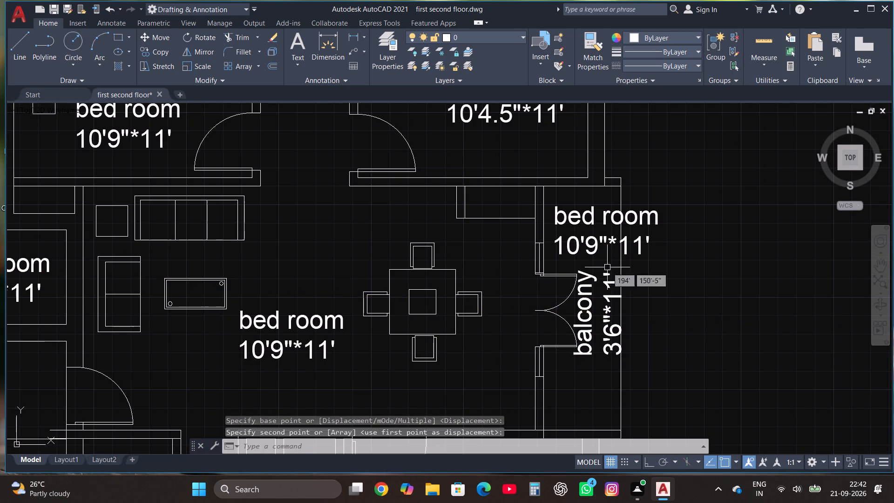
{"action": "left_click", "coordinate": [606, 233]}
{"action": "left_click", "coordinate": [590, 221]}
{"action": "key", "text": "Delete"}
Change the label in the west unit's living area to read "living" with "20'4.5"*11'" on the second line.
{"action": "scroll", "coordinate": [595, 245], "scroll_direction": "down", "scroll_amount": 1}
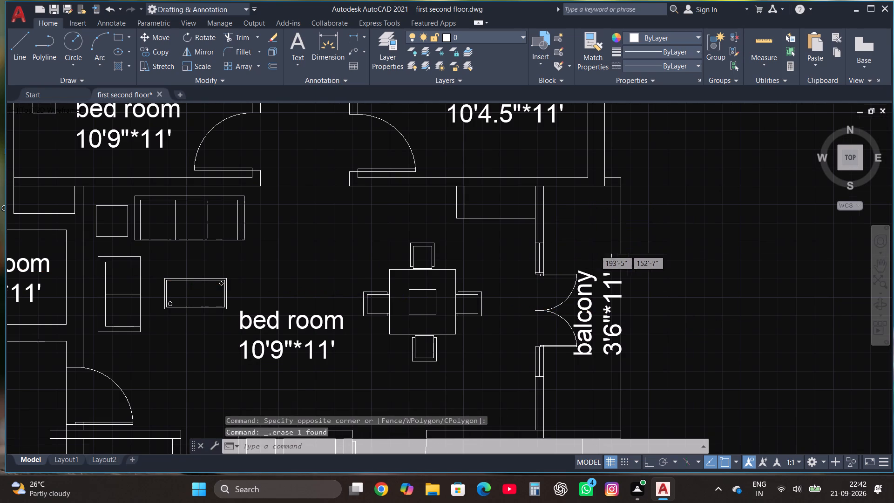
{"action": "scroll", "coordinate": [595, 254], "scroll_direction": "down", "scroll_amount": 2}
{"action": "scroll", "coordinate": [379, 259], "scroll_direction": "up", "scroll_amount": 3}
{"action": "left_click", "coordinate": [379, 259]}
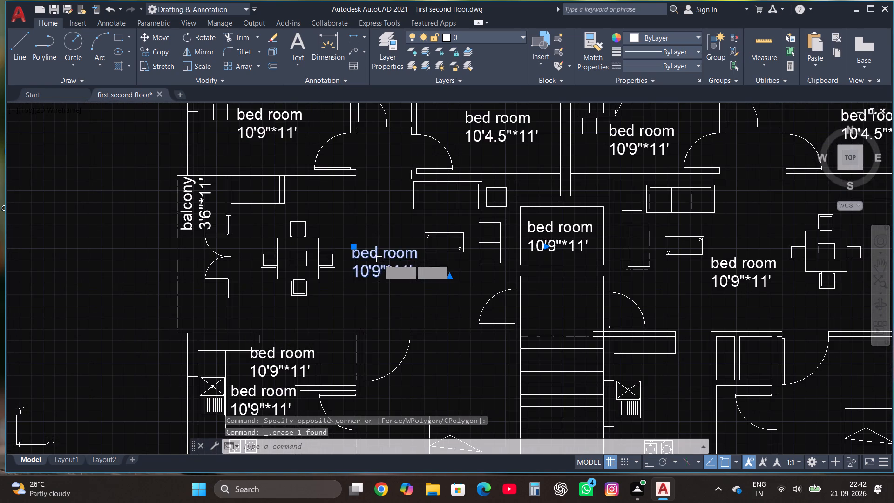
{"action": "right_click", "coordinate": [378, 252]}
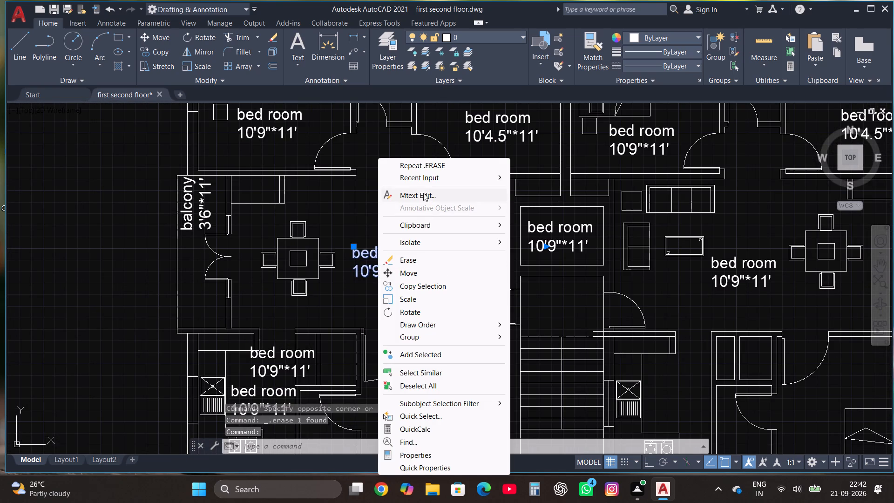
{"action": "left_click", "coordinate": [423, 193]}
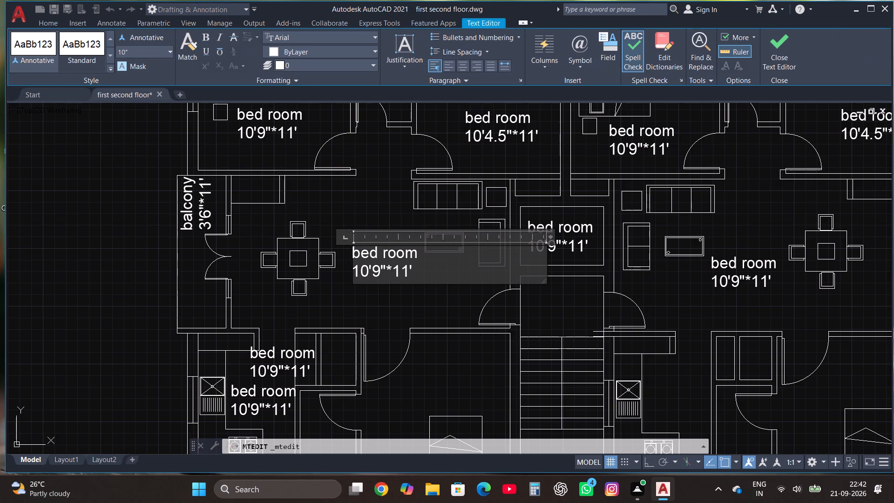
{"action": "left_click", "coordinate": [432, 277]}
{"action": "key", "text": "BackSpace"}
{"action": "key", "text": "BackSpace"}
{"action": "key", "text": "BackSpace"}
{"action": "key", "text": "BackSpace"}
{"action": "key", "text": "BackSpace"}
{"action": "key", "text": "BackSpace"}
{"action": "key", "text": "BackSpace"}
{"action": "key", "text": "BackSpace"}
{"action": "key", "text": "BackSpace"}
{"action": "key", "text": "BackSpace"}
{"action": "key", "text": "BackSpace"}
{"action": "key", "text": "BackSpace"}
{"action": "key", "text": "BackSpace"}
{"action": "key", "text": "BackSpace"}
{"action": "key", "text": "BackSpace"}
{"action": "key", "text": "BackSpace"}
{"action": "key", "text": "BackSpace"}
{"action": "key", "text": "BackSpace"}
{"action": "key", "text": "BackSpace"}
{"action": "key", "text": "BackSpace"}
{"action": "type", "text": "living"}
{"action": "key", "text": "Return"}
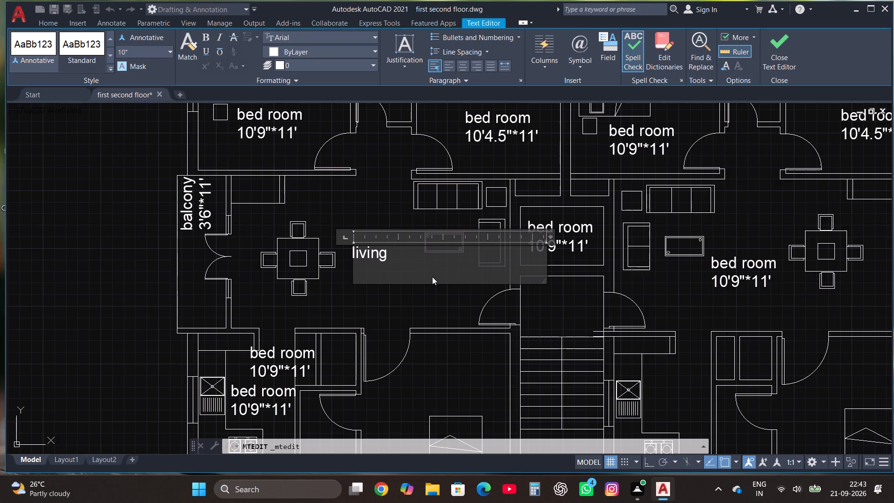
{"action": "type", "text": "20'4.5\""}
{"action": "type", "text": "*11'"}
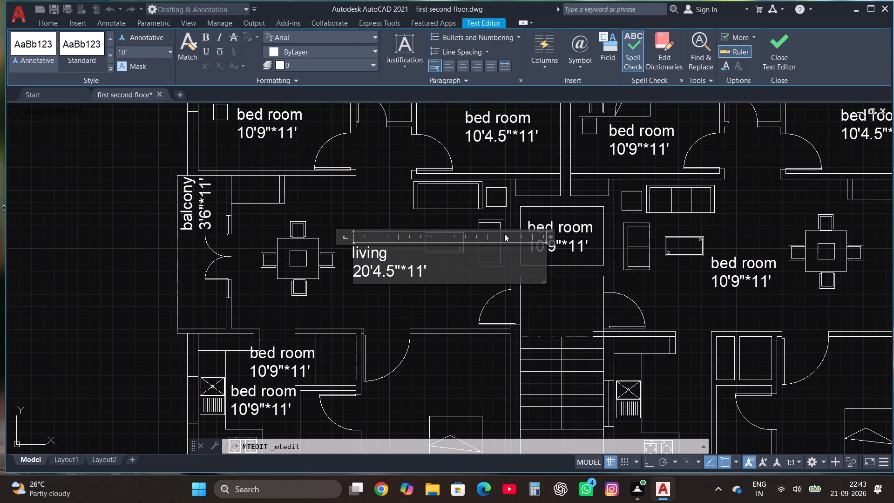
{"action": "left_click", "coordinate": [773, 50]}
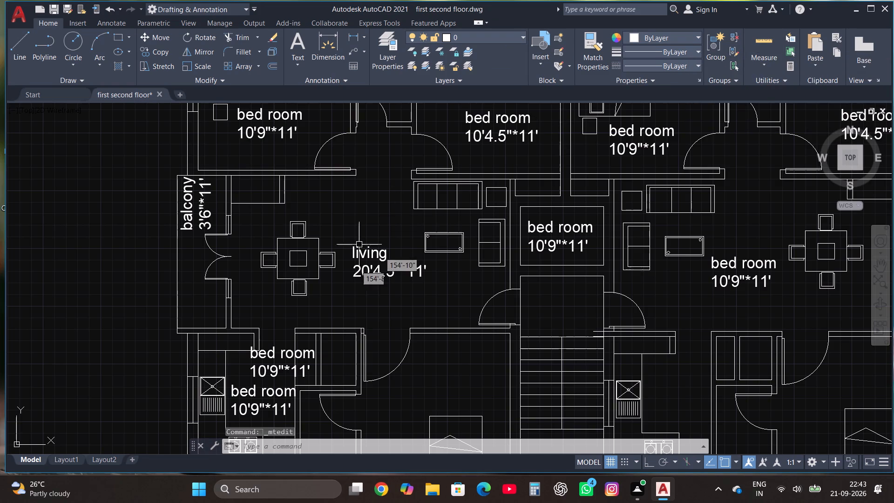
Replace the bedroom label in the east unit's living area with a copy of the living label, placed west of the dining table.
{"action": "left_click", "coordinate": [731, 275]}
{"action": "key", "text": "Delete"}
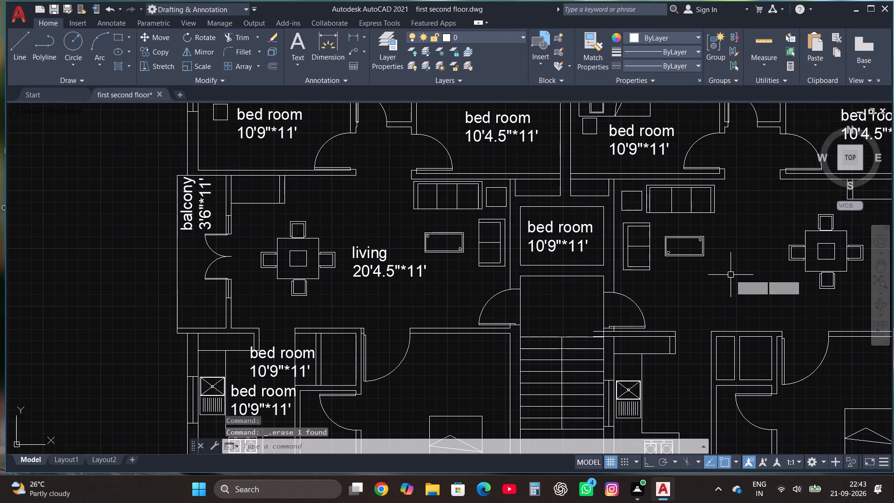
{"action": "left_click", "coordinate": [376, 256]}
{"action": "left_click", "coordinate": [161, 55]}
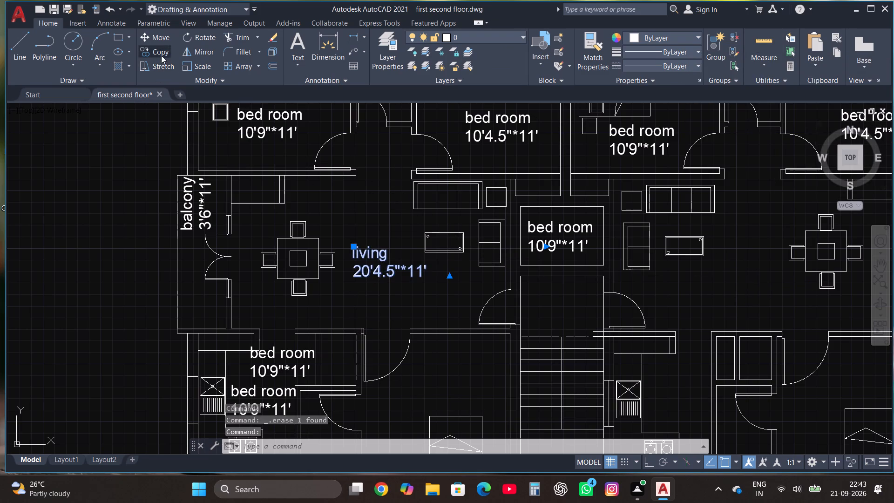
{"action": "left_click", "coordinate": [370, 263]}
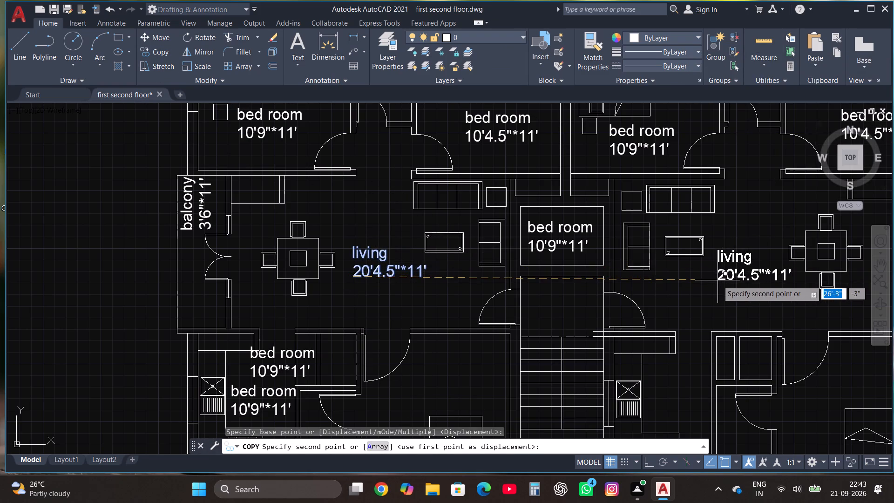
{"action": "left_click", "coordinate": [718, 280]}
Change the bedroom label in the lift shaft to read "lift" with "6'*4'3"" on the second line.
{"action": "left_click", "coordinate": [568, 230]}
{"action": "right_click", "coordinate": [567, 230]}
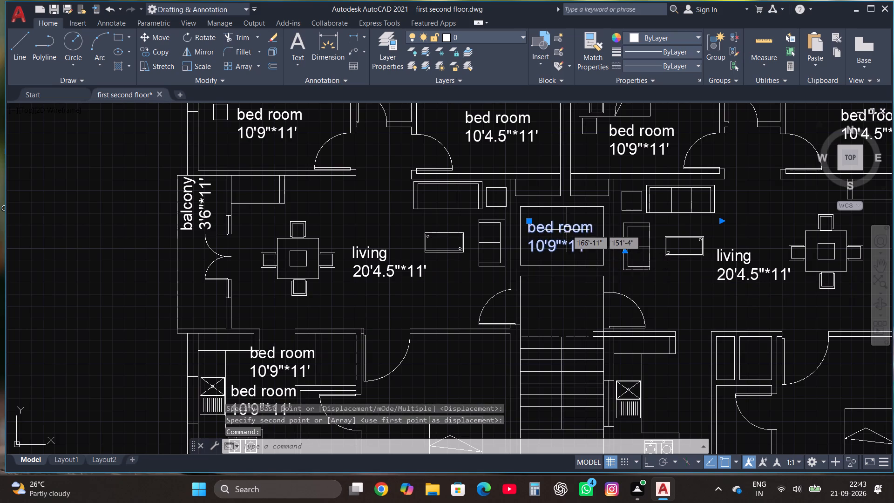
{"action": "left_click", "coordinate": [594, 189]}
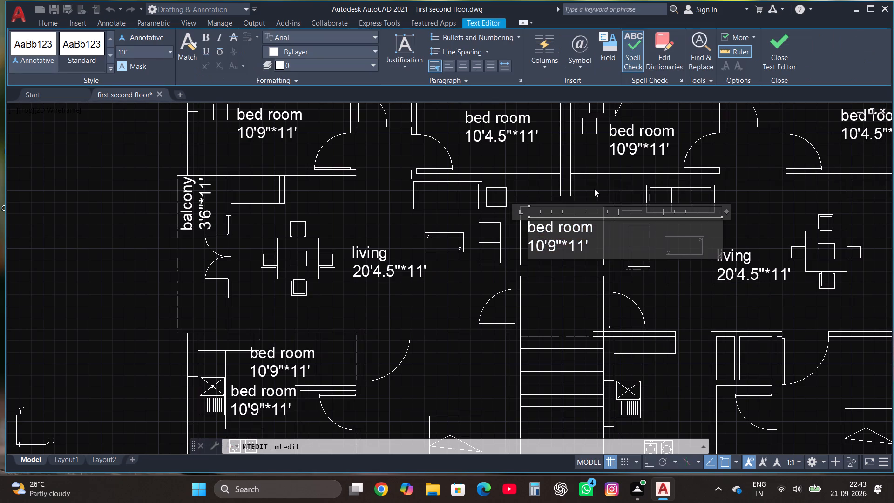
{"action": "left_click", "coordinate": [590, 246]}
{"action": "key", "text": "BackSpace"}
{"action": "key", "text": "BackSpace"}
{"action": "key", "text": "BackSpace"}
{"action": "key", "text": "BackSpace"}
{"action": "key", "text": "BackSpace"}
{"action": "key", "text": "BackSpace"}
{"action": "key", "text": "BackSpace"}
{"action": "key", "text": "BackSpace"}
{"action": "key", "text": "BackSpace"}
{"action": "key", "text": "BackSpace"}
{"action": "key", "text": "BackSpace"}
{"action": "key", "text": "BackSpace"}
{"action": "key", "text": "BackSpace"}
{"action": "key", "text": "BackSpace"}
{"action": "key", "text": "BackSpace"}
{"action": "key", "text": "BackSpace"}
{"action": "key", "text": "BackSpace"}
{"action": "key", "text": "BackSpace"}
{"action": "key", "text": "BackSpace"}
{"action": "key", "text": "BackSpace"}
{"action": "type", "text": "lift"}
{"action": "key", "text": "Return"}
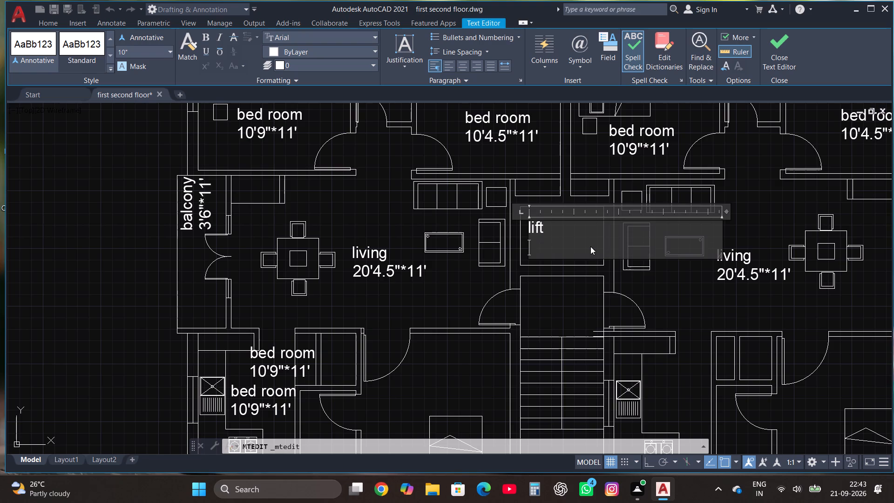
{"action": "type", "text": "6'"}
{"action": "type", "text": "*4'3\""}
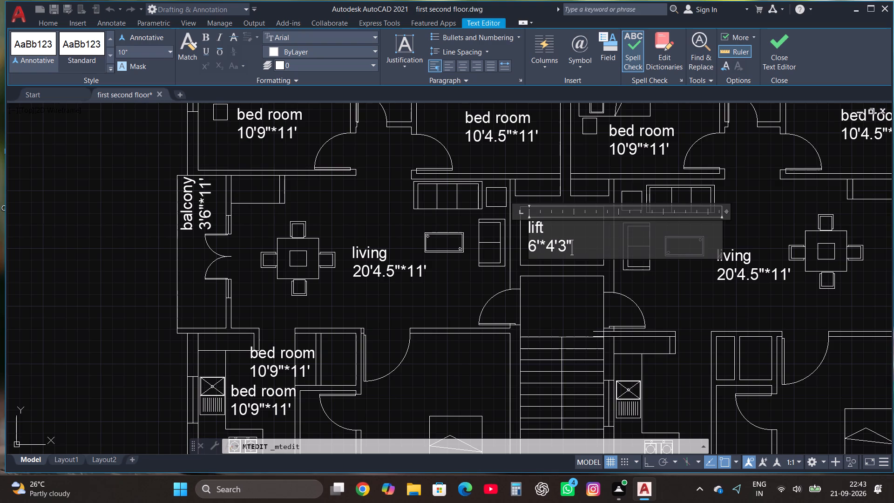
{"action": "left_click", "coordinate": [786, 61]}
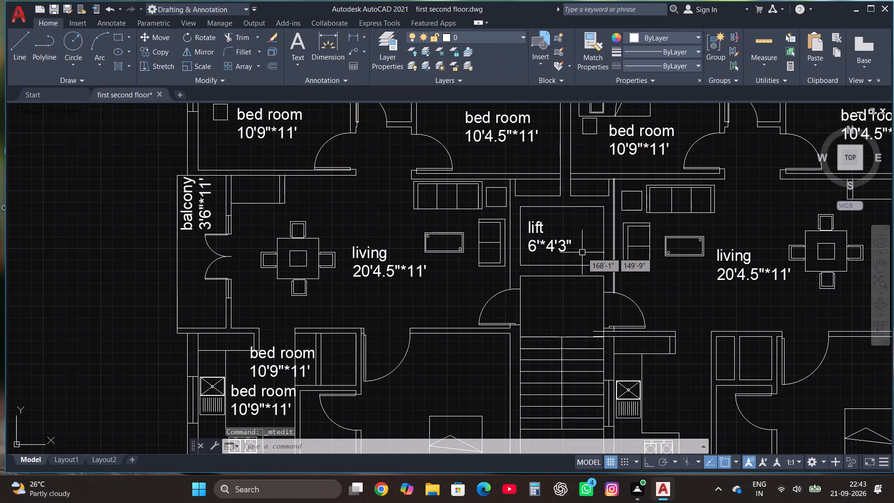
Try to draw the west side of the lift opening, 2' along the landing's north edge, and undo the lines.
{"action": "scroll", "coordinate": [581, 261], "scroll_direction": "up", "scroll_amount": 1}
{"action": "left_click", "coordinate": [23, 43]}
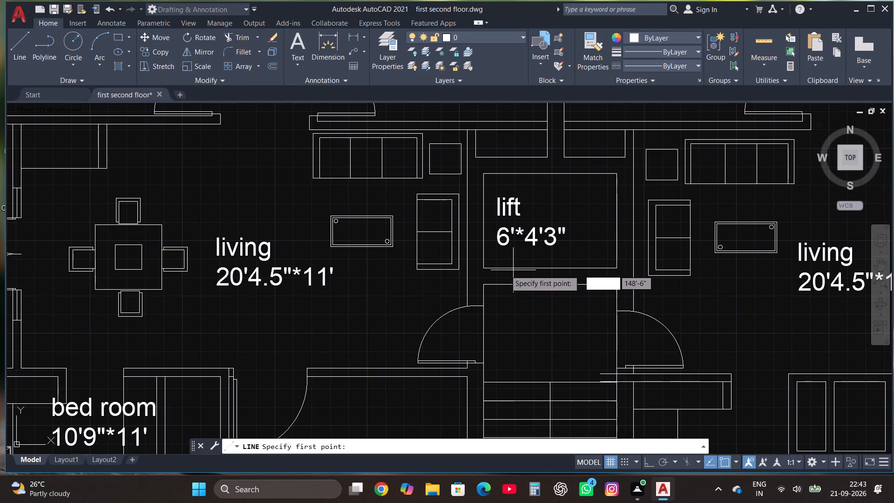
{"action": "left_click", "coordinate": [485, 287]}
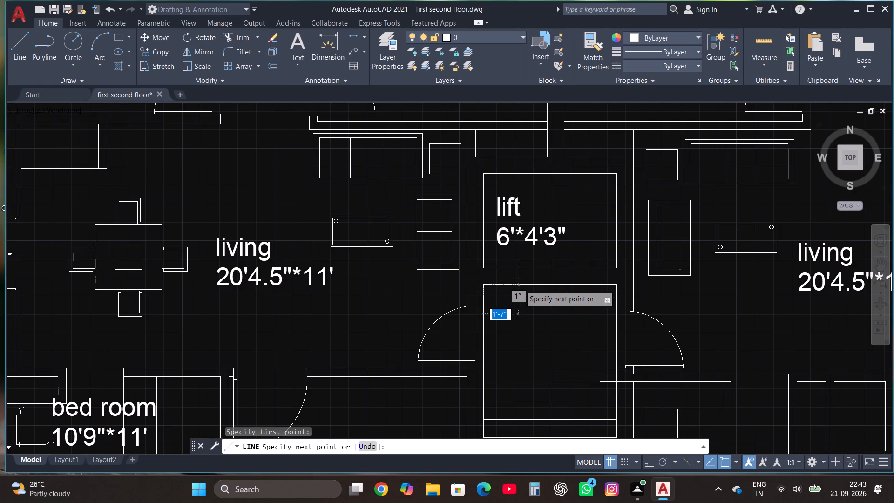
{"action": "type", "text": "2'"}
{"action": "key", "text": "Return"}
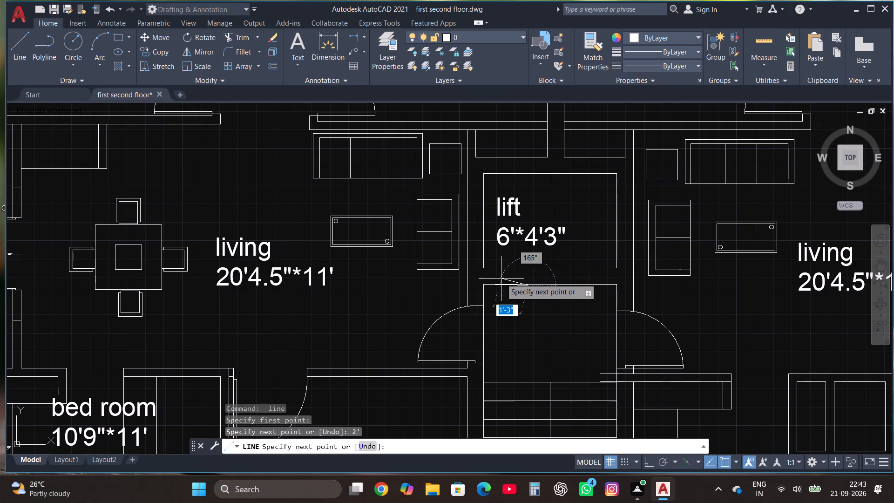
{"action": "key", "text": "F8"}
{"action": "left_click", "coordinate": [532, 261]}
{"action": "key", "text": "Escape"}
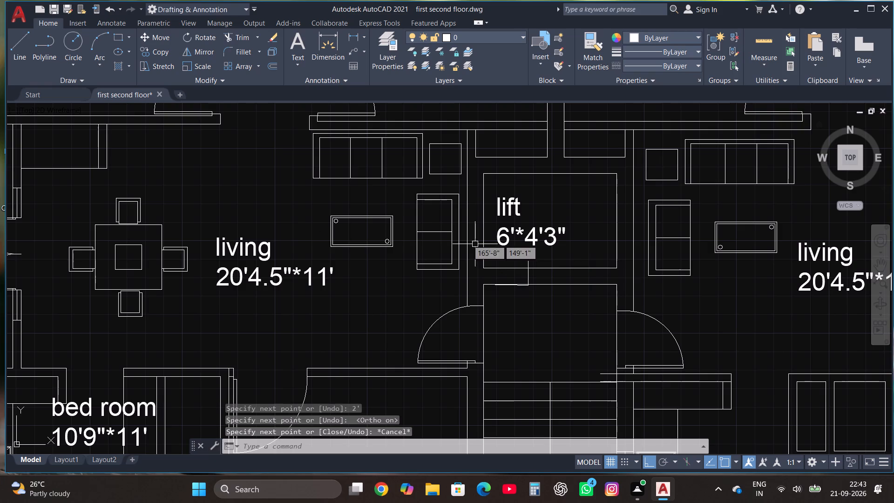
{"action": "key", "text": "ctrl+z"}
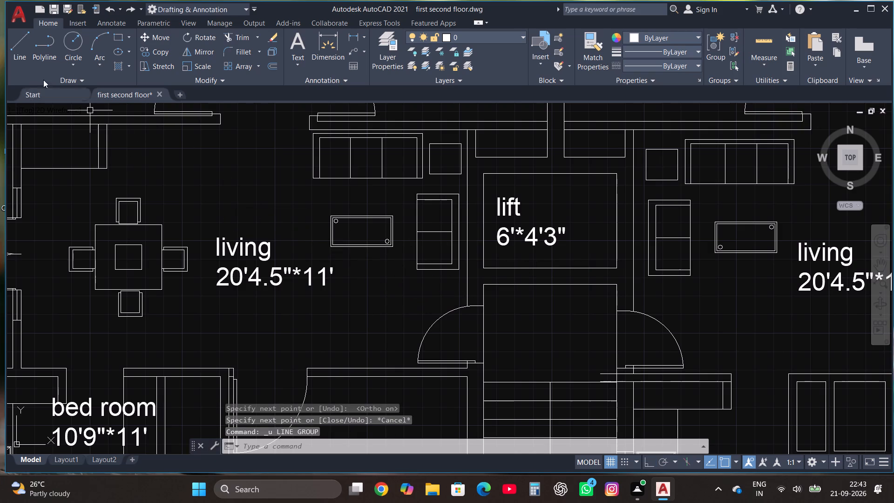
Draw a line 2' east from the landing's northwest corner and continue it straight north across the lift's south wall.
{"action": "left_click", "coordinate": [11, 44]}
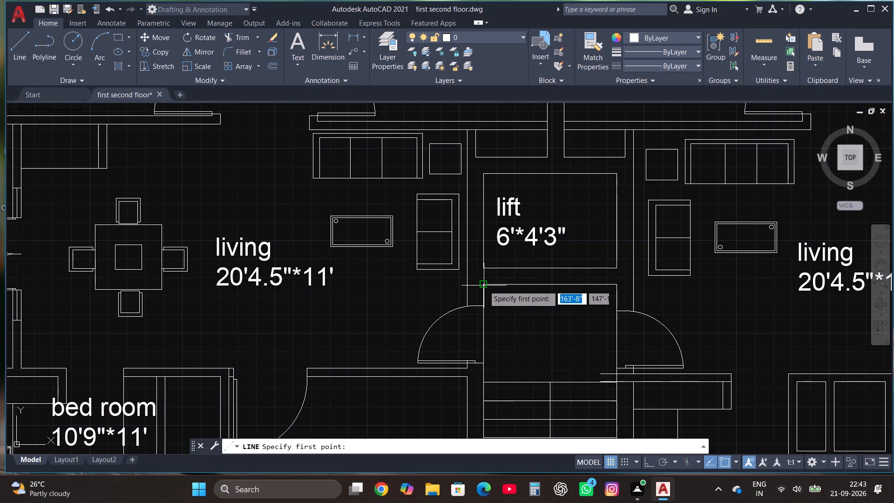
{"action": "left_click", "coordinate": [482, 285]}
{"action": "key", "text": "F8"}
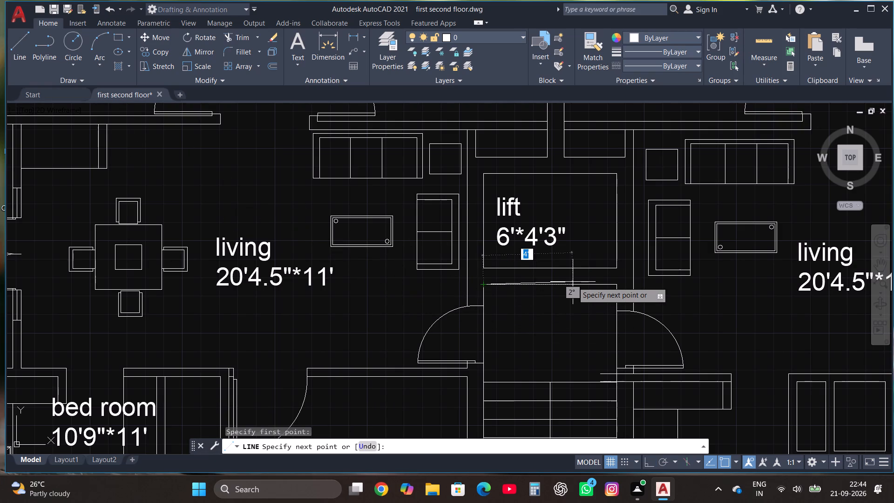
{"action": "type", "text": "2'"}
{"action": "key", "text": "Return"}
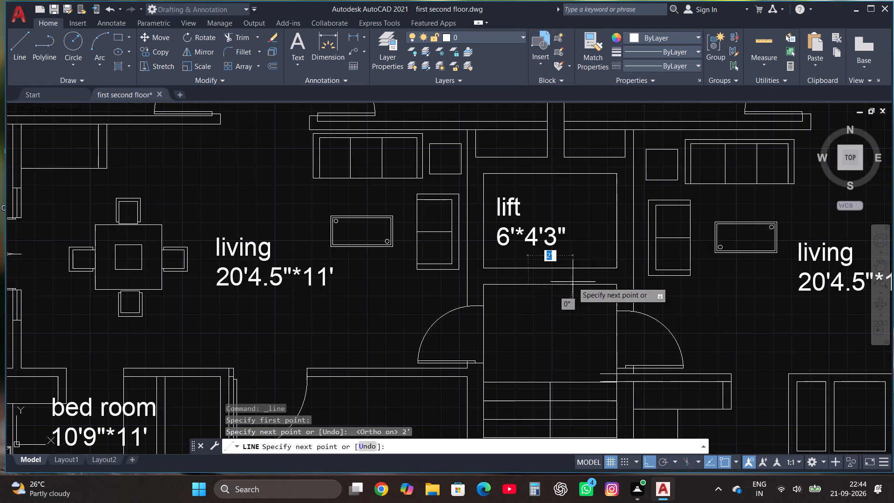
{"action": "left_click", "coordinate": [533, 262]}
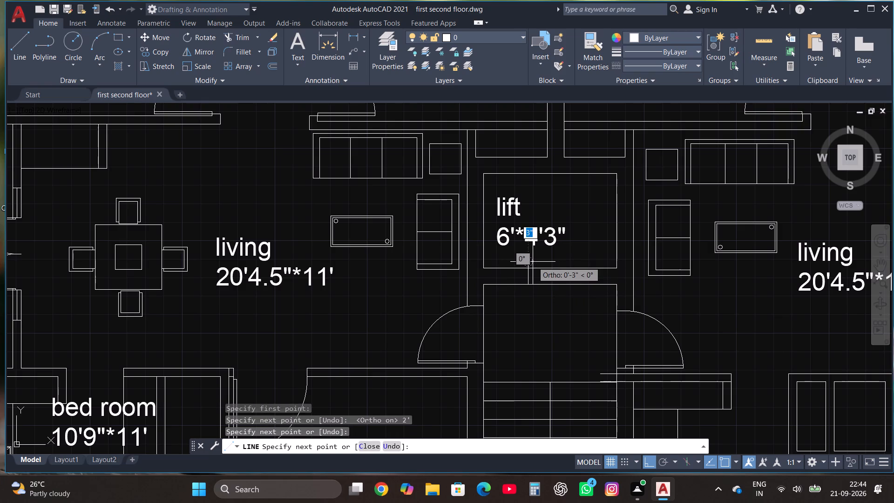
{"action": "key", "text": "Escape"}
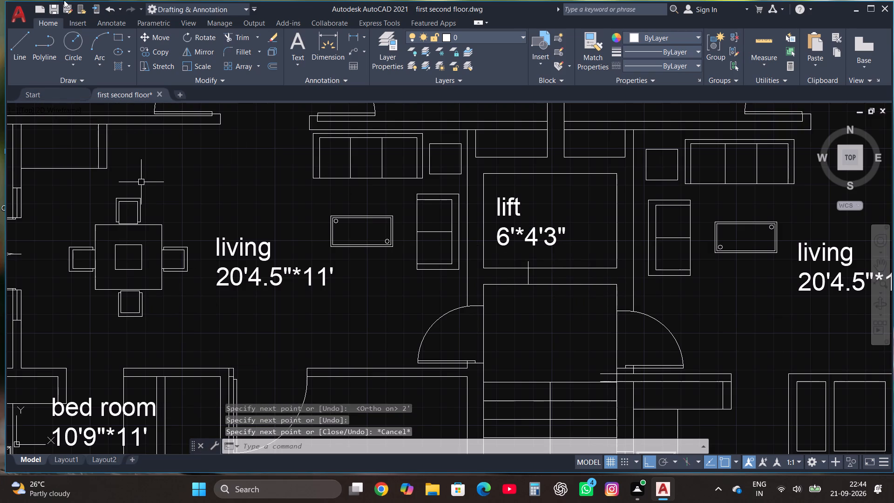
Draw a line 2' west from the landing's northeast corner and continue it straight north across the lift's south wall.
{"action": "left_click", "coordinate": [15, 46]}
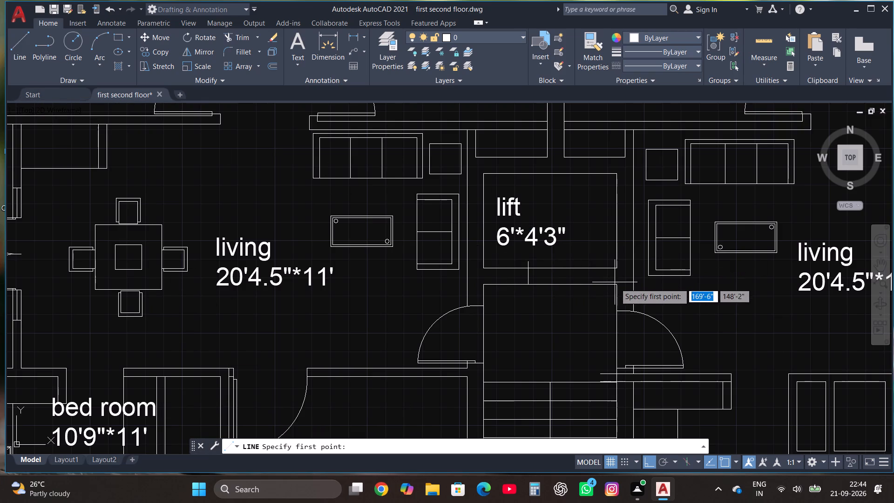
{"action": "left_click", "coordinate": [616, 284]}
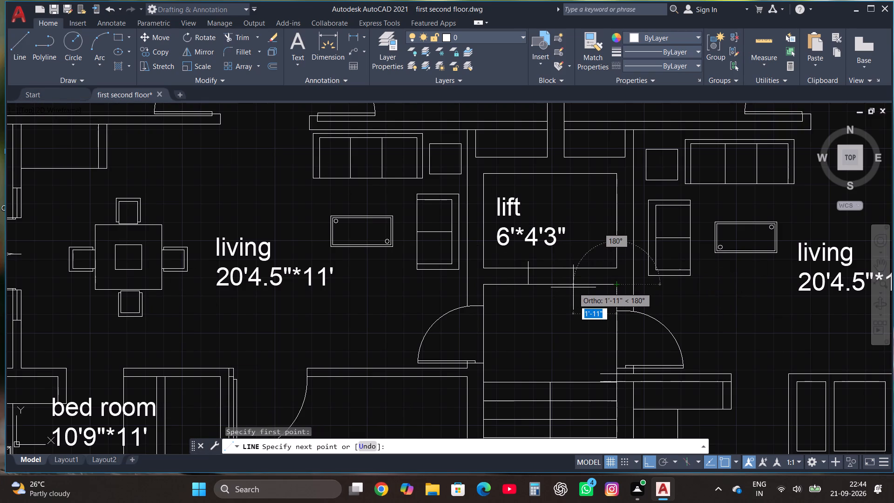
{"action": "type", "text": "2'"}
{"action": "key", "text": "Return"}
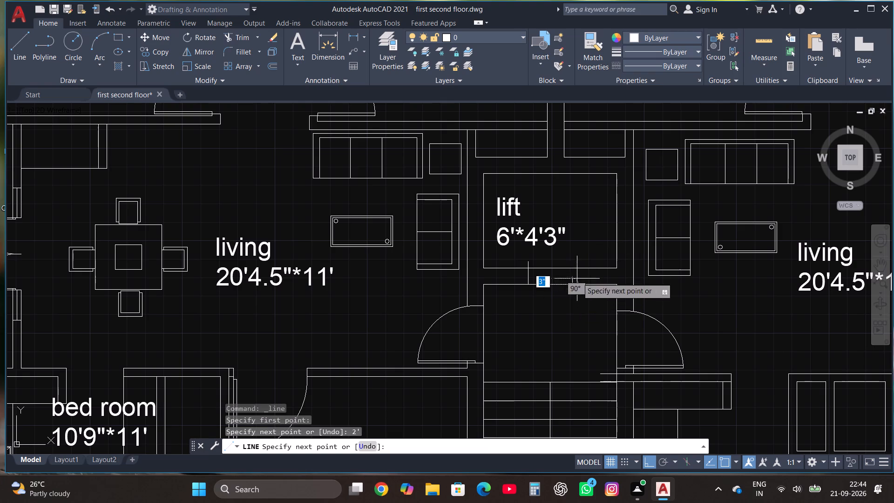
{"action": "left_click", "coordinate": [581, 260]}
{"action": "key", "text": "Escape"}
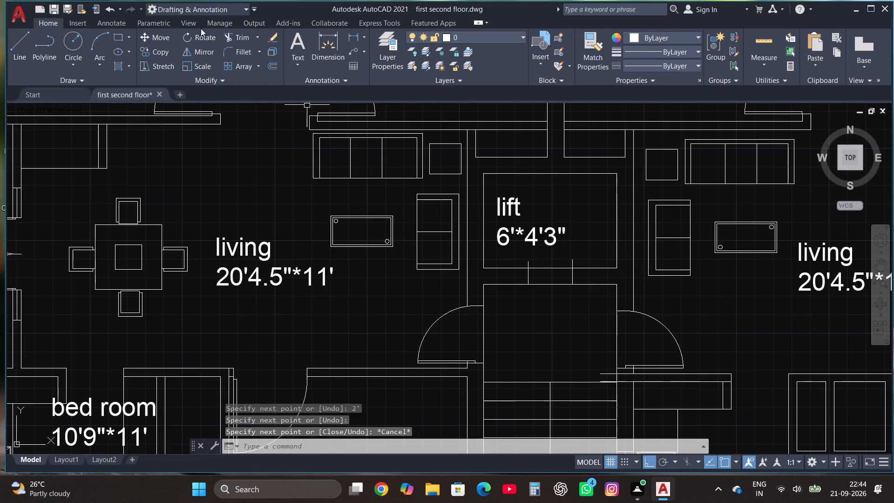
Trim the two jamb lines' overshoots inside the lift and the south wall segment between them to open the lift doorway.
{"action": "left_click", "coordinate": [243, 41]}
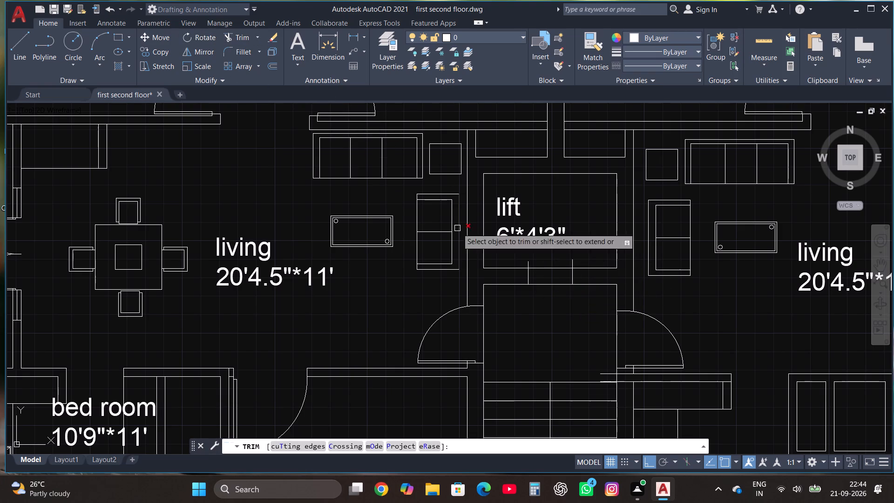
{"action": "left_click", "coordinate": [530, 260]}
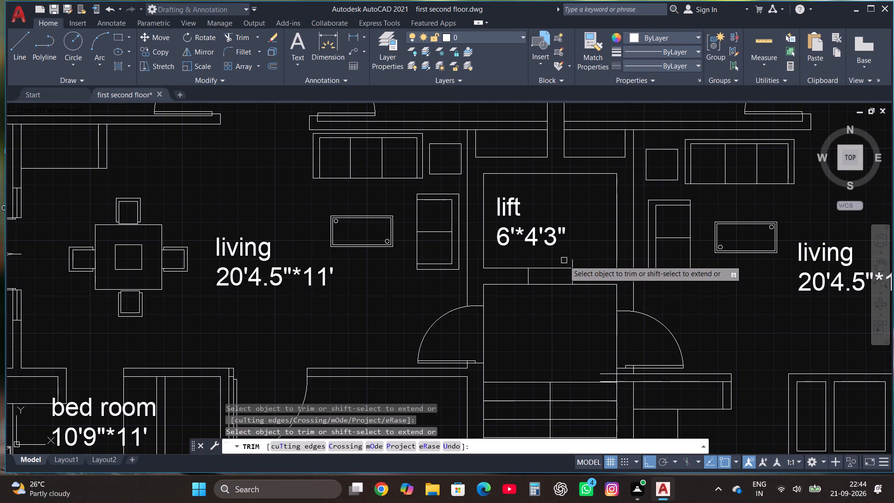
{"action": "left_click", "coordinate": [574, 261]}
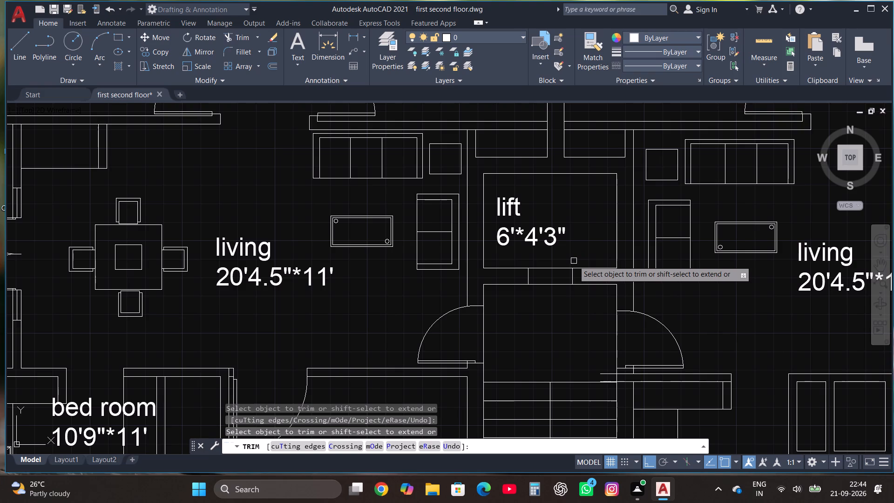
{"action": "left_click", "coordinate": [542, 269]}
{"action": "key", "text": "Escape"}
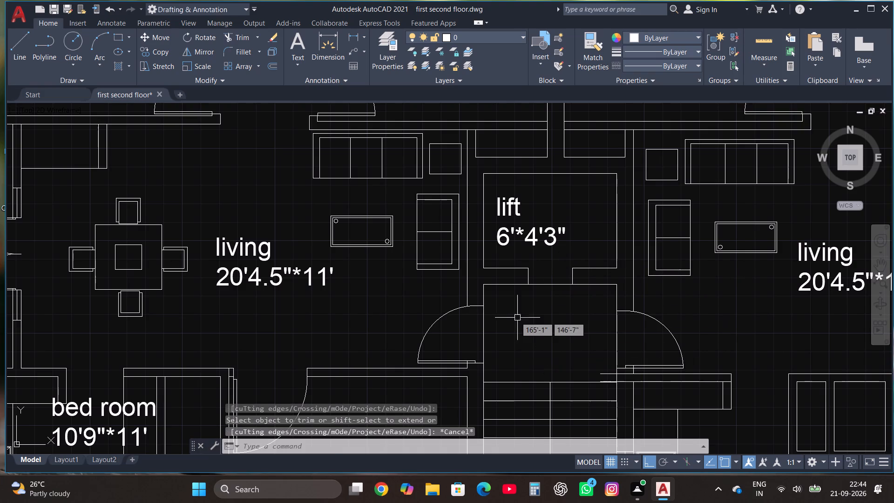
Change the upper bedroom label at the west unit's kitchen entrance to read "CB".
{"action": "scroll", "coordinate": [510, 314], "scroll_direction": "down", "scroll_amount": 2}
{"action": "scroll", "coordinate": [543, 291], "scroll_direction": "down", "scroll_amount": 1}
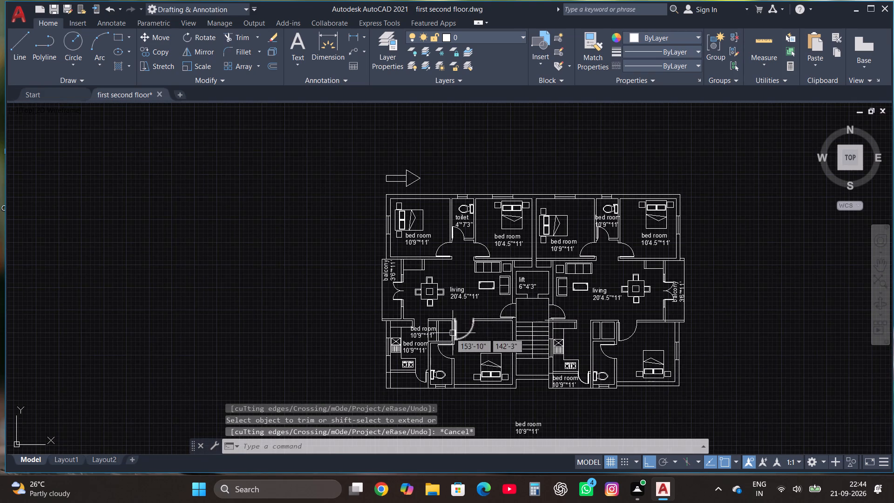
{"action": "scroll", "coordinate": [441, 333], "scroll_direction": "up", "scroll_amount": 3}
{"action": "left_click", "coordinate": [375, 324]}
{"action": "right_click", "coordinate": [374, 324]}
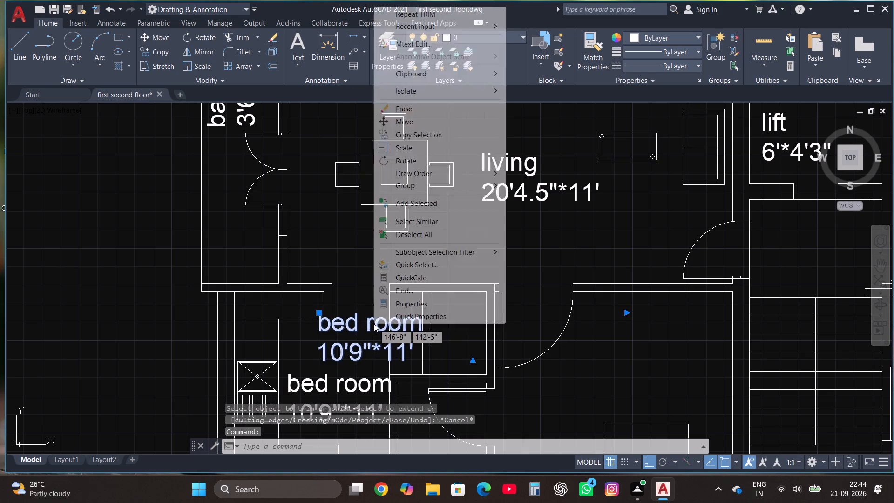
{"action": "left_click", "coordinate": [435, 44]}
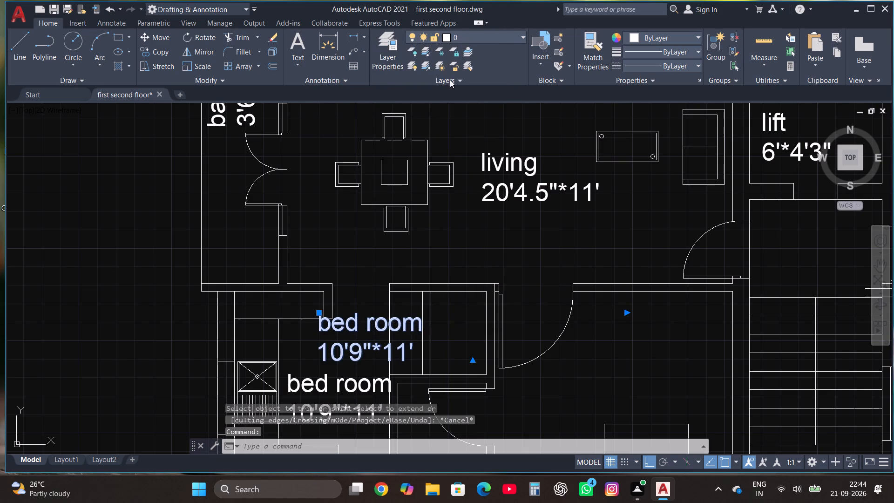
{"action": "left_click", "coordinate": [452, 362]}
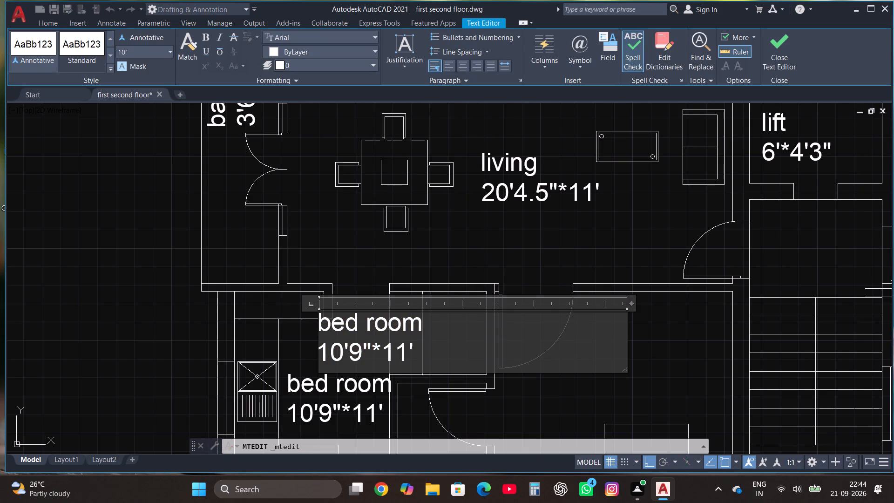
{"action": "key", "text": "BackSpace"}
{"action": "key", "text": "BackSpace"}
{"action": "key", "text": "BackSpace"}
{"action": "key", "text": "BackSpace"}
{"action": "key", "text": "BackSpace"}
{"action": "key", "text": "BackSpace"}
{"action": "key", "text": "BackSpace"}
{"action": "key", "text": "BackSpace"}
{"action": "key", "text": "BackSpace"}
{"action": "key", "text": "BackSpace"}
{"action": "key", "text": "BackSpace"}
{"action": "key", "text": "BackSpace"}
{"action": "key", "text": "BackSpace"}
{"action": "key", "text": "BackSpace"}
{"action": "key", "text": "BackSpace"}
{"action": "key", "text": "BackSpace"}
{"action": "key", "text": "BackSpace"}
{"action": "key", "text": "BackSpace"}
{"action": "key", "text": "BackSpace"}
{"action": "key", "text": "BackSpace"}
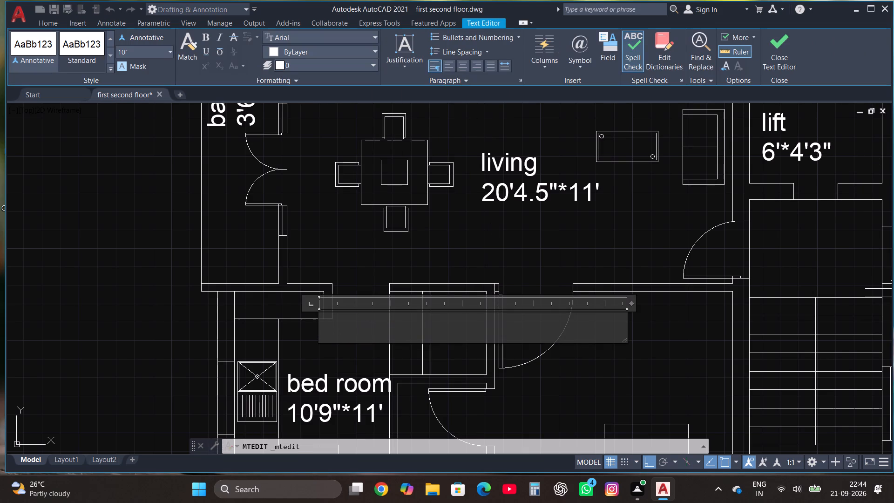
{"action": "key", "text": "c"}
{"action": "key", "text": "b"}
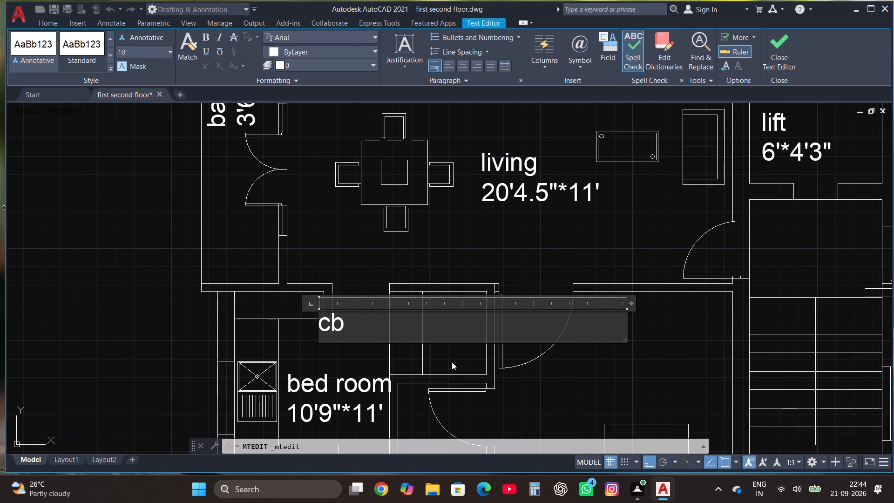
{"action": "key", "text": "BackSpace"}
{"action": "key", "text": "BackSpace"}
{"action": "key", "text": "c"}
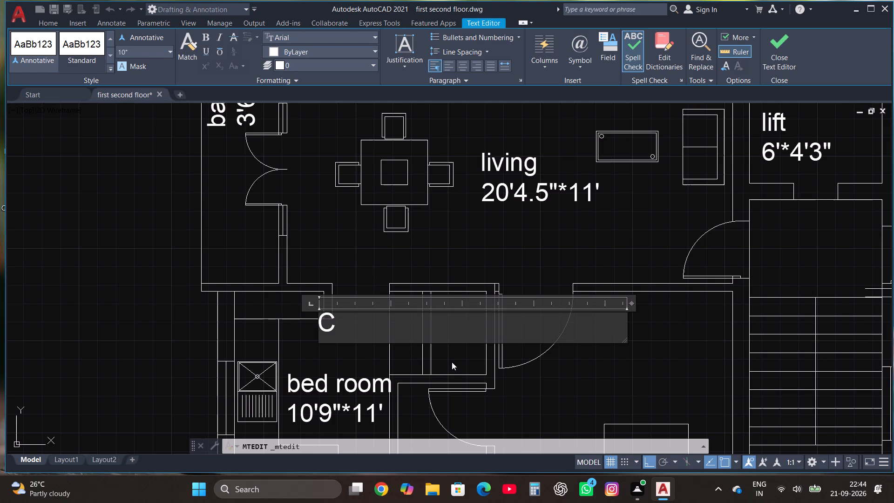
{"action": "key", "text": "b"}
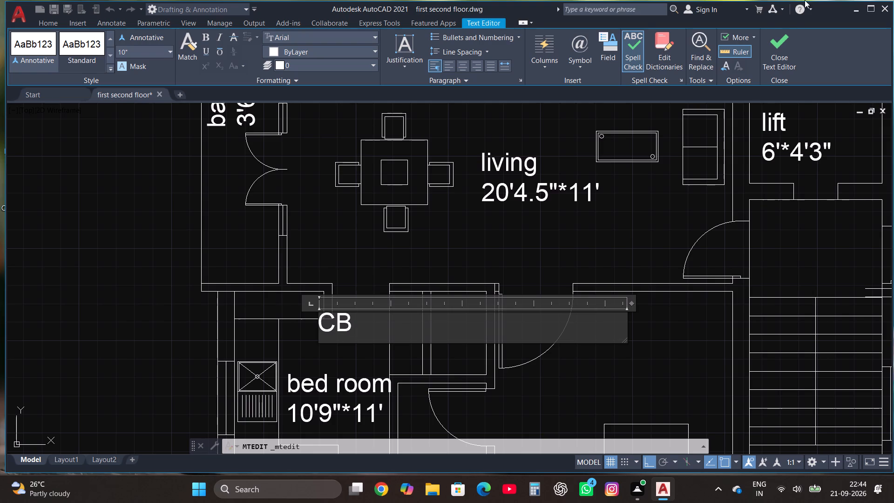
{"action": "left_click", "coordinate": [773, 55]}
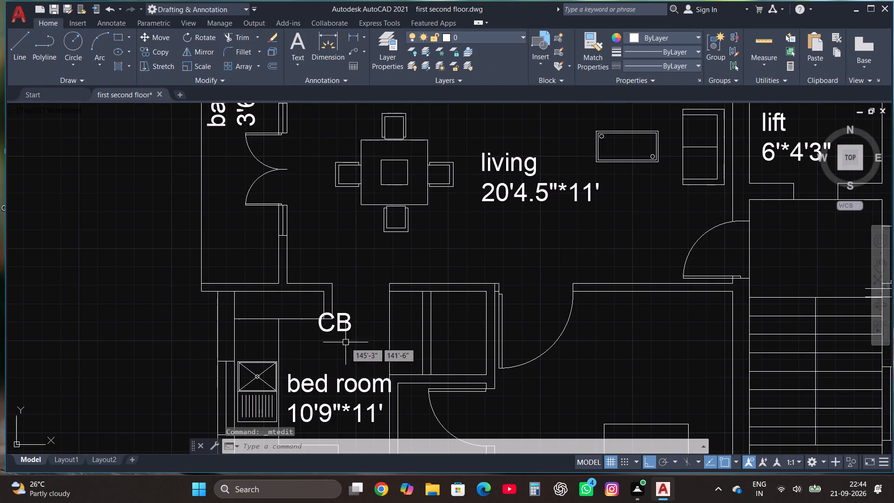
Move the "CB" label east from the west unit's kitchen entrance into the narrow compartment of the adjacent cupboard.
{"action": "left_click", "coordinate": [342, 328]}
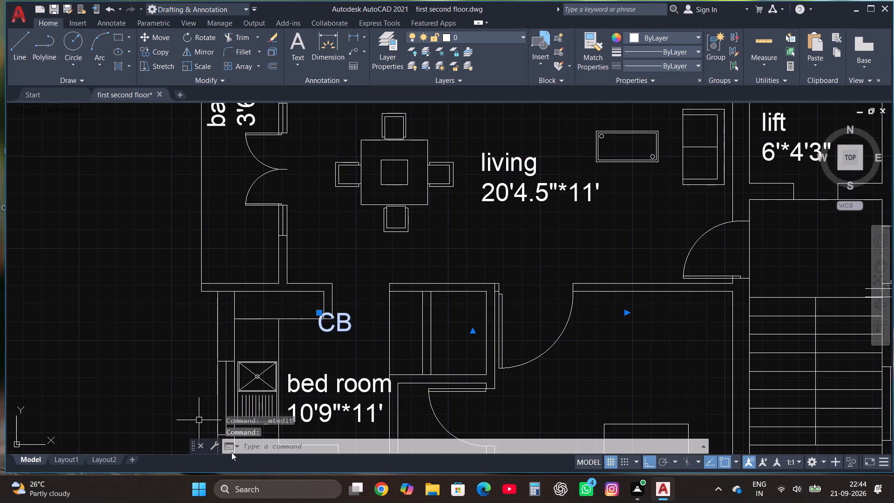
{"action": "left_click", "coordinate": [155, 32]}
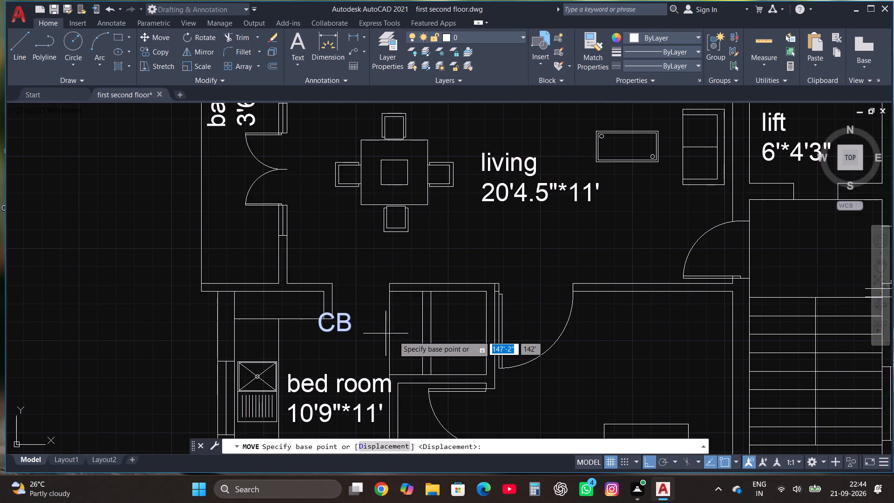
{"action": "left_click", "coordinate": [339, 318]}
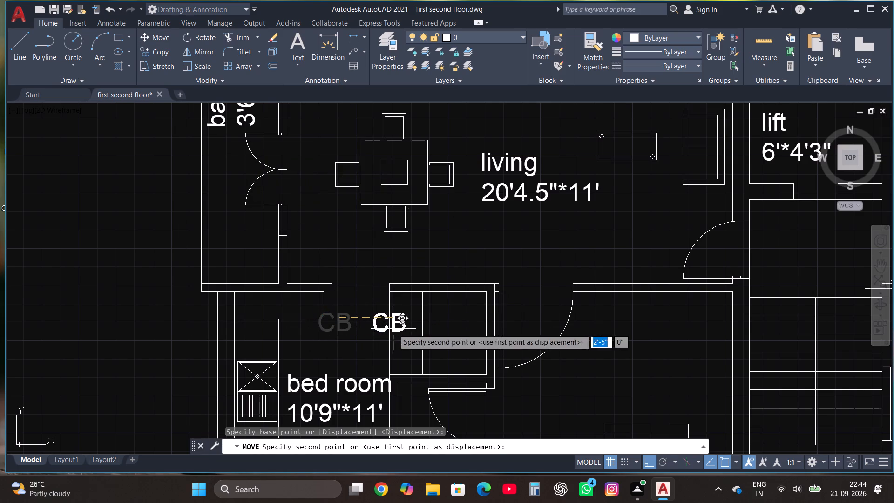
{"action": "left_click", "coordinate": [409, 327]}
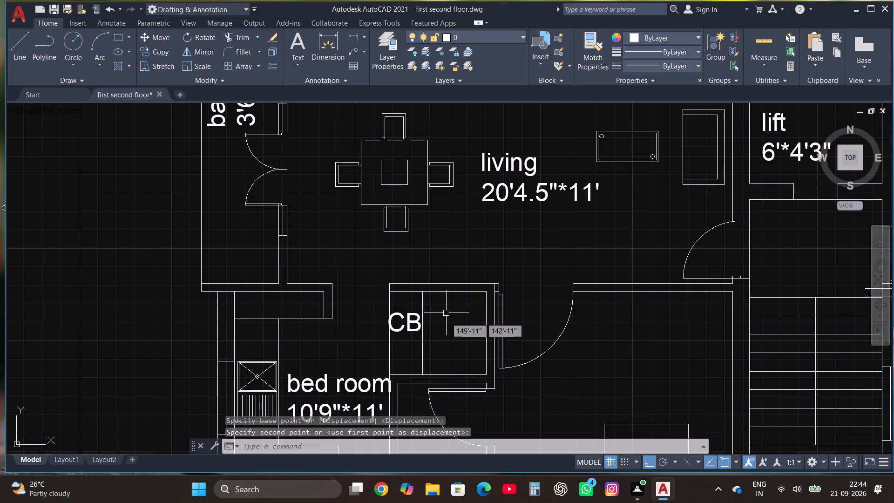
Copy the "CB" label east into the wider compartment beside it.
{"action": "scroll", "coordinate": [409, 334], "scroll_direction": "up", "scroll_amount": 2}
{"action": "left_click", "coordinate": [406, 316]}
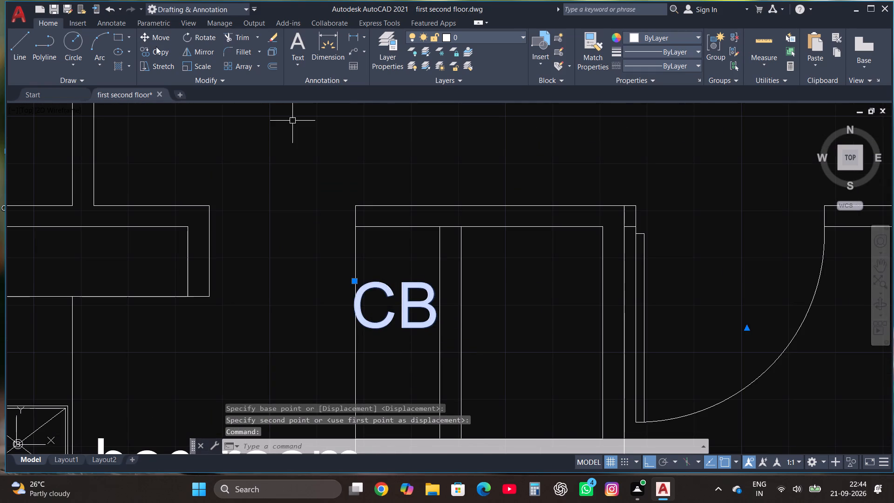
{"action": "left_click", "coordinate": [160, 52]}
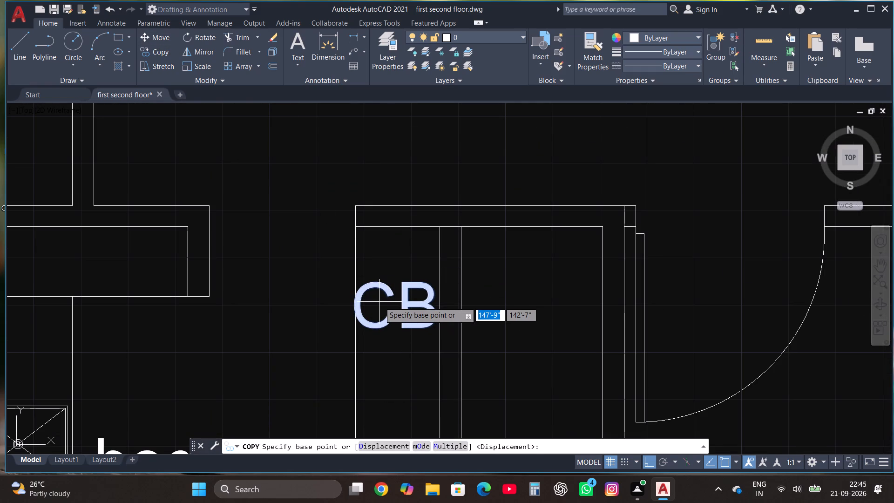
{"action": "left_click", "coordinate": [379, 302]}
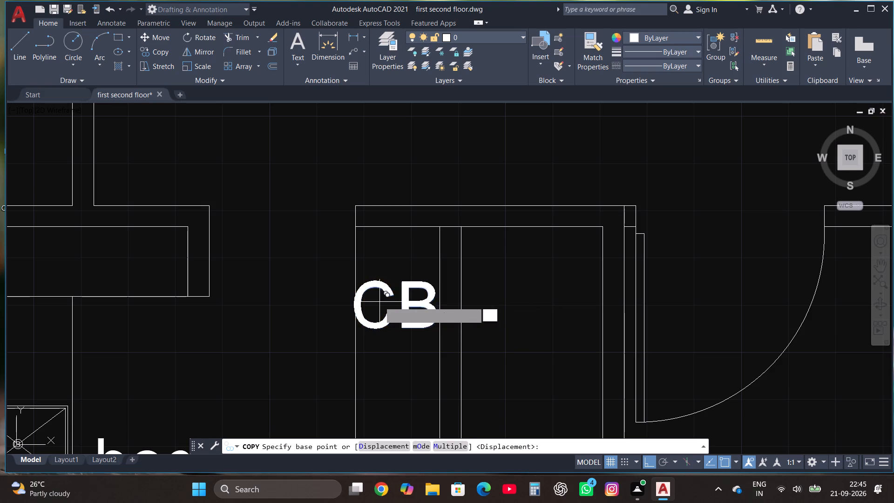
{"action": "left_click", "coordinate": [504, 307]}
Change the copied label in the wider compartment to read "W/M".
{"action": "left_click", "coordinate": [508, 288]}
{"action": "right_click", "coordinate": [508, 293]}
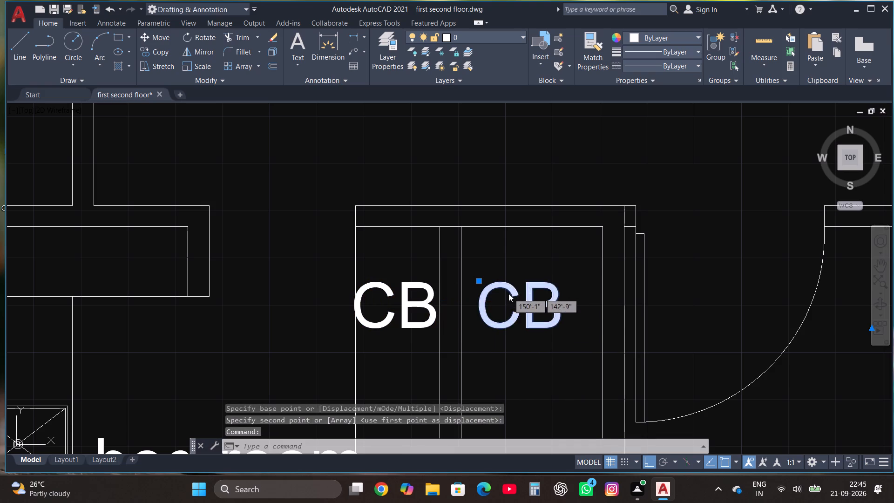
{"action": "left_click", "coordinate": [542, 193]}
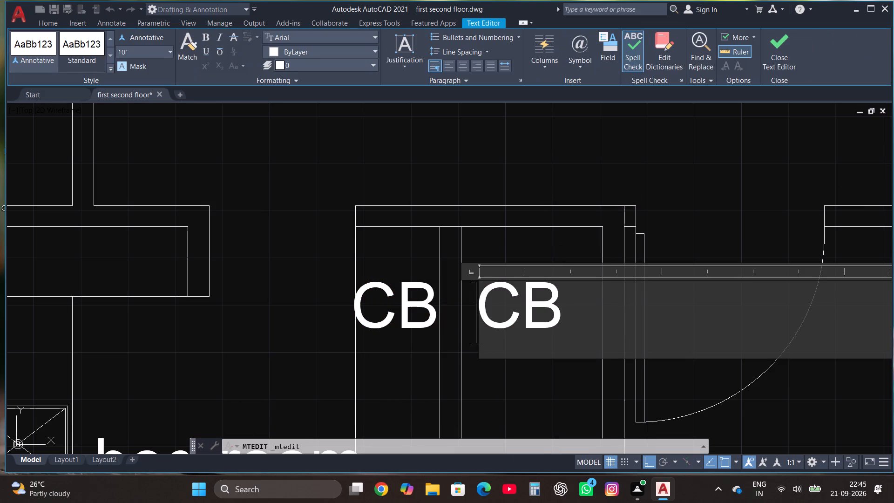
{"action": "left_click", "coordinate": [571, 291]}
{"action": "key", "text": "BackSpace"}
{"action": "key", "text": "BackSpace"}
{"action": "key", "text": "BackSpace"}
{"action": "type", "text": "W/"}
{"action": "key", "text": "m"}
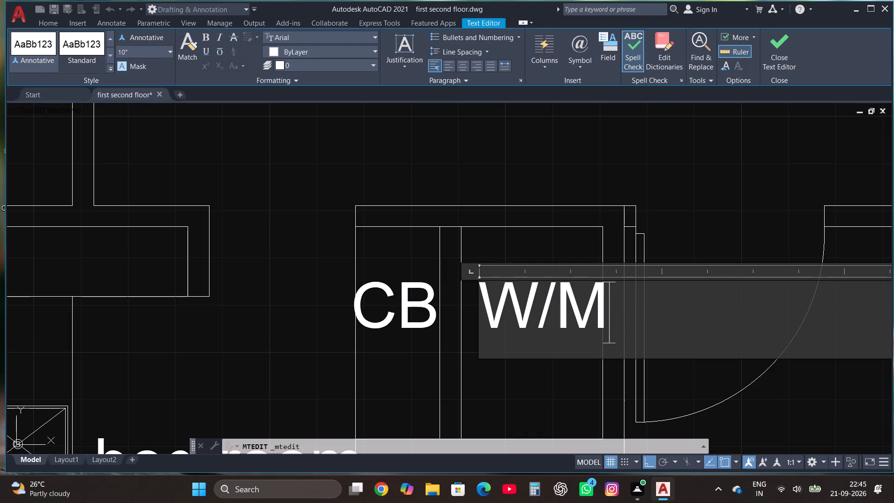
{"action": "left_click", "coordinate": [778, 38]}
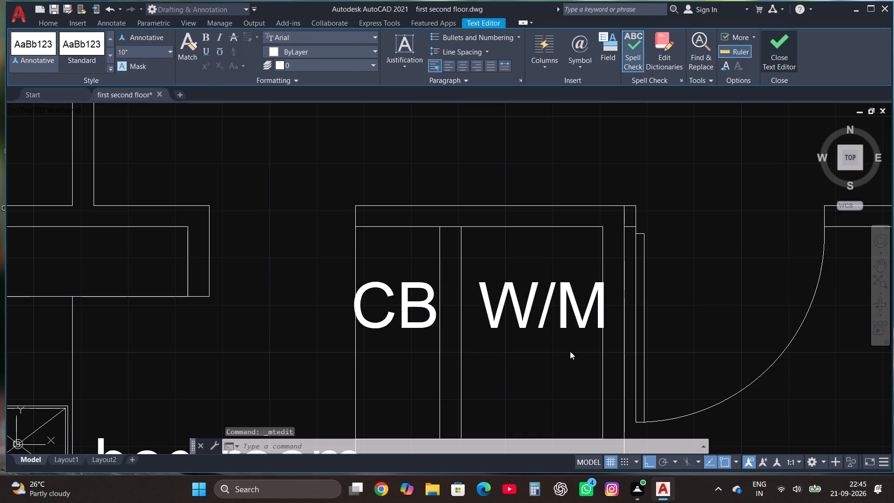
Move the "W/M" label slightly west so it sits within its compartment.
{"action": "left_click", "coordinate": [545, 317]}
{"action": "left_click", "coordinate": [144, 37]}
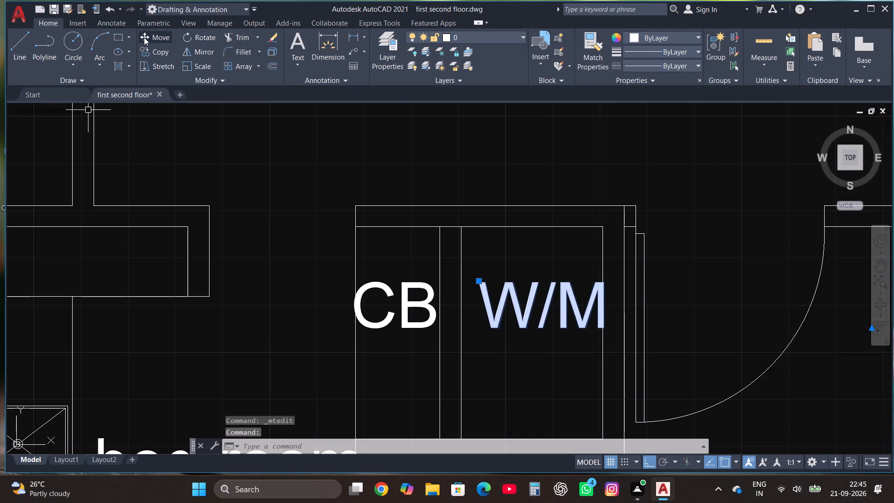
{"action": "left_click", "coordinate": [540, 316]}
{"action": "left_click", "coordinate": [529, 310]}
Copy the "CB" label, with Ortho off, into the cupboard along the north wall of the west unit's kitchen.
{"action": "scroll", "coordinate": [527, 266], "scroll_direction": "down", "scroll_amount": 3}
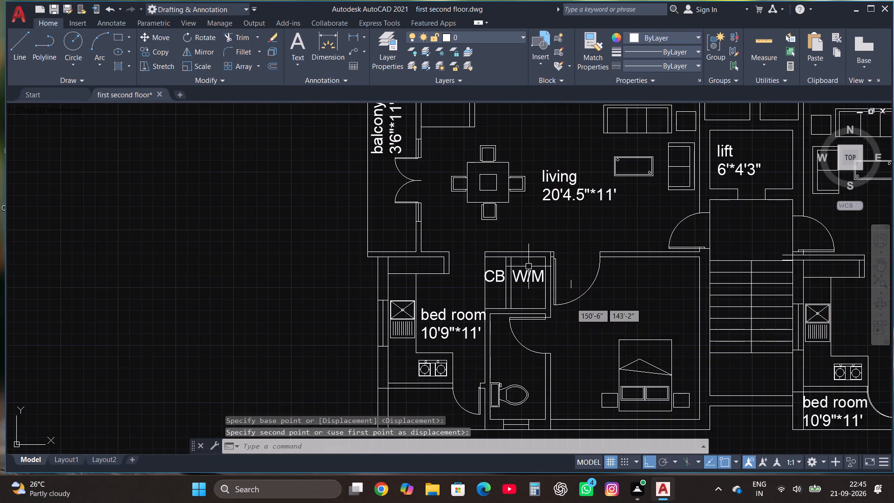
{"action": "left_click", "coordinate": [496, 285]}
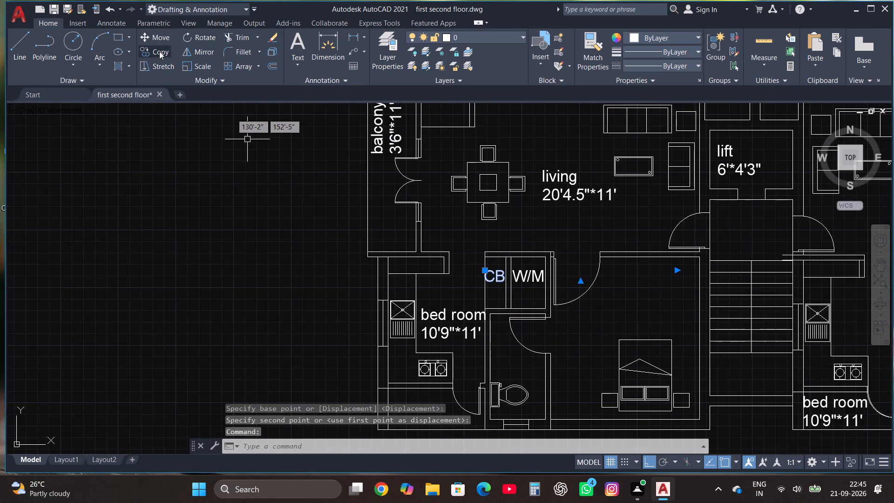
{"action": "left_click", "coordinate": [159, 51]}
{"action": "left_click", "coordinate": [499, 277]}
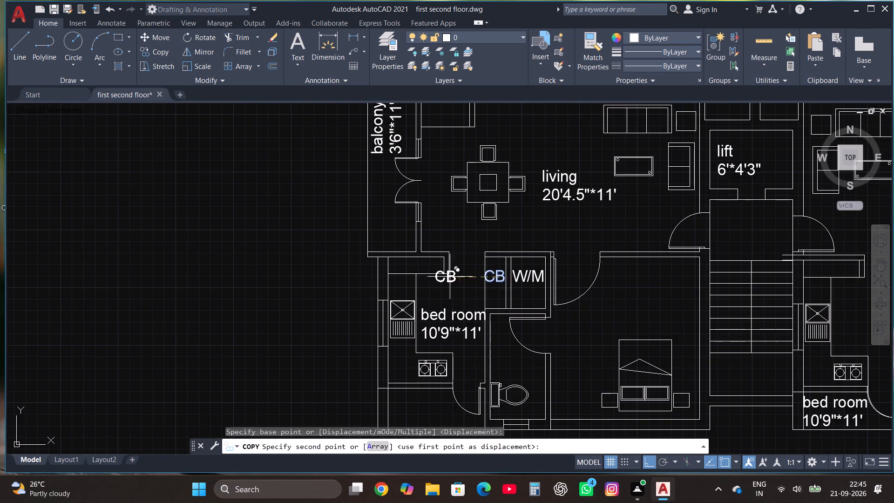
{"action": "key", "text": "F8"}
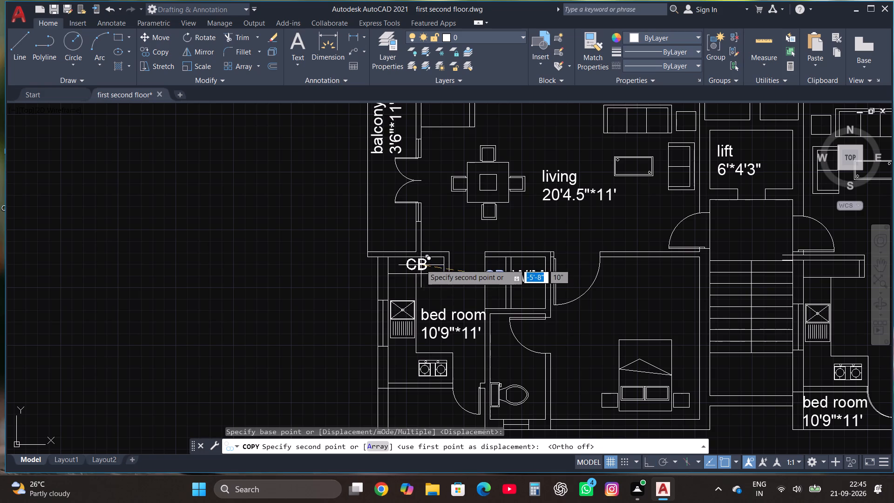
{"action": "left_click", "coordinate": [419, 265]}
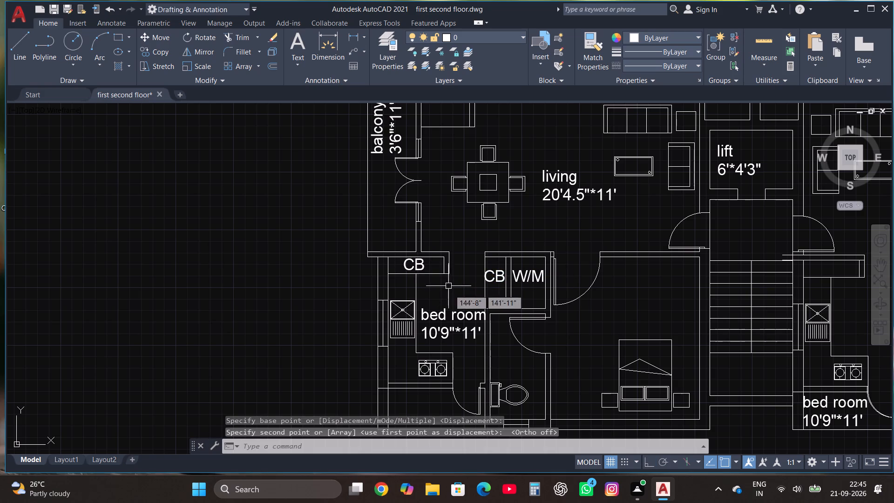
Change the bedroom label in the west unit's kitchen to "KITCHEN" with the size 7'*9'1.5" on the second line.
{"action": "left_click", "coordinate": [455, 319]}
{"action": "right_click", "coordinate": [454, 319]}
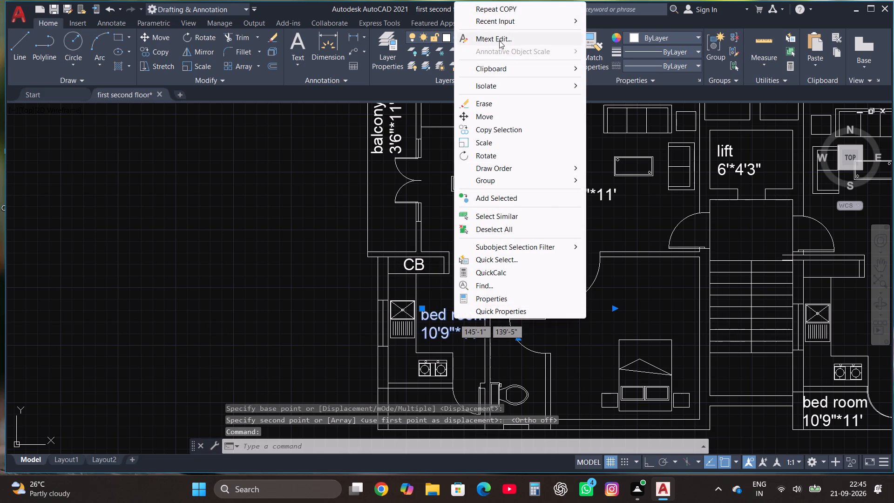
{"action": "left_click", "coordinate": [499, 41]}
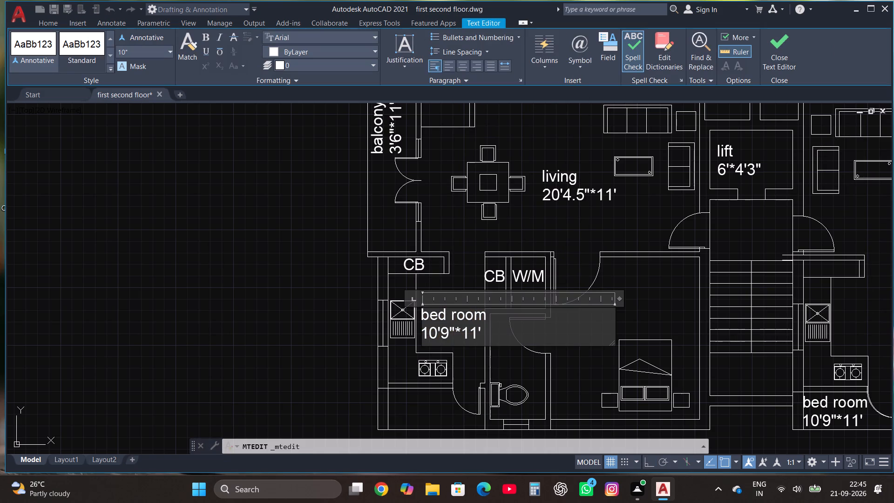
{"action": "left_click", "coordinate": [494, 332]}
{"action": "key", "text": "BackSpace"}
{"action": "key", "text": "BackSpace"}
{"action": "key", "text": "BackSpace"}
{"action": "key", "text": "BackSpace"}
{"action": "key", "text": "BackSpace"}
{"action": "key", "text": "BackSpace"}
{"action": "key", "text": "BackSpace"}
{"action": "key", "text": "BackSpace"}
{"action": "key", "text": "BackSpace"}
{"action": "key", "text": "BackSpace"}
{"action": "key", "text": "BackSpace"}
{"action": "key", "text": "BackSpace"}
{"action": "key", "text": "BackSpace"}
{"action": "key", "text": "BackSpace"}
{"action": "key", "text": "BackSpace"}
{"action": "key", "text": "BackSpace"}
{"action": "key", "text": "BackSpace"}
{"action": "key", "text": "BackSpace"}
{"action": "key", "text": "BackSpace"}
{"action": "key", "text": "BackSpace"}
{"action": "type", "text": "KITCHEN"}
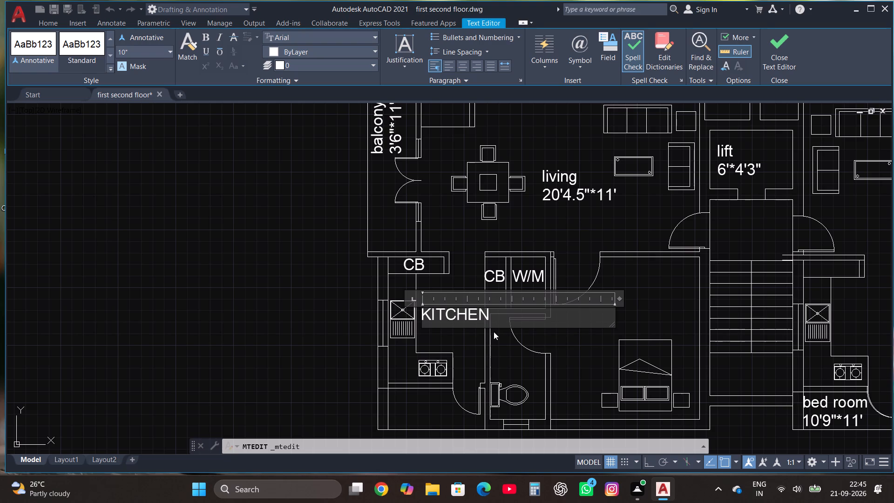
{"action": "key", "text": "Return"}
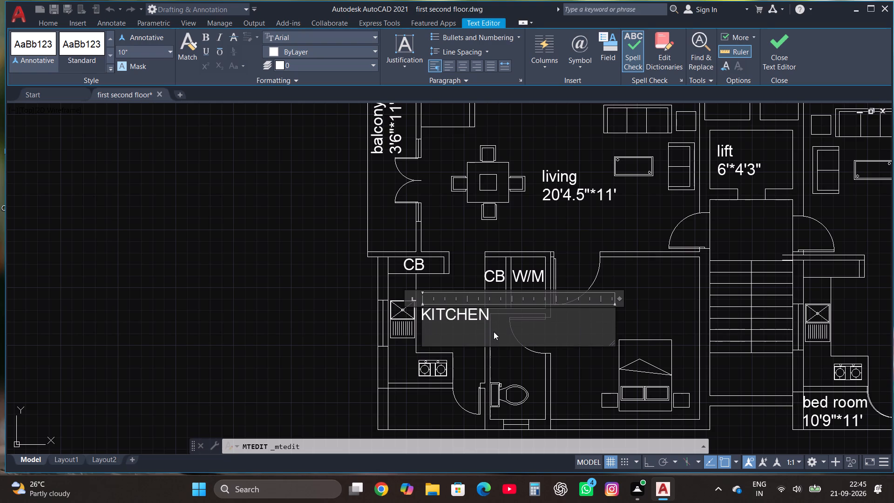
{"action": "type", "text": "7'"}
{"action": "key", "text": "asterisk"}
{"action": "type", "text": "9'"}
{"action": "type", "text": "1.5\""}
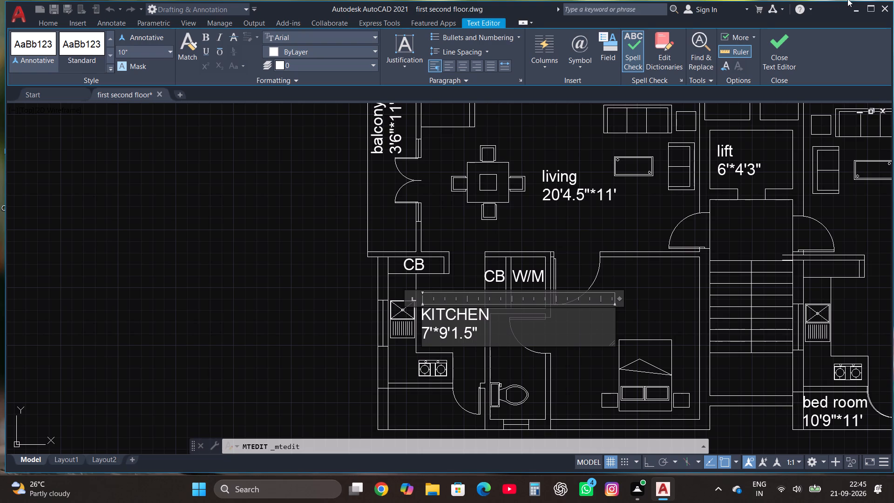
{"action": "left_click", "coordinate": [769, 43]}
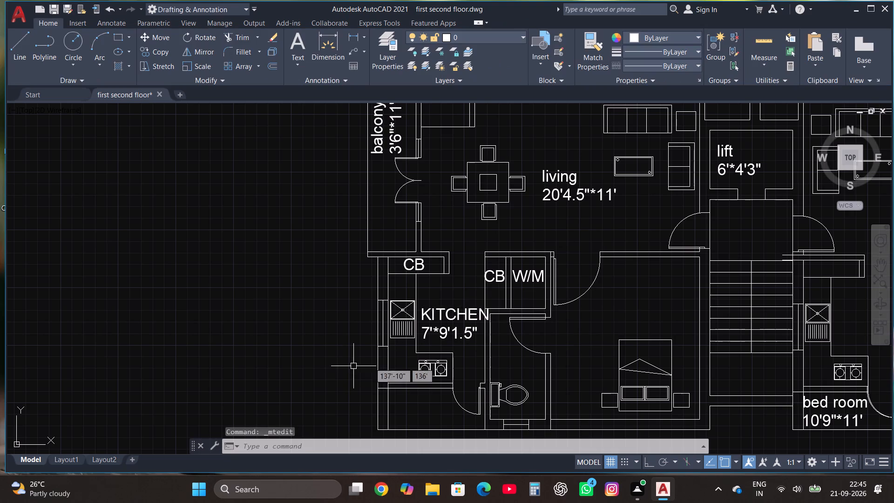
Copy the west unit's upper toilet label into the lower toilet beside the kitchen.
{"action": "scroll", "coordinate": [357, 344], "scroll_direction": "down", "scroll_amount": 2}
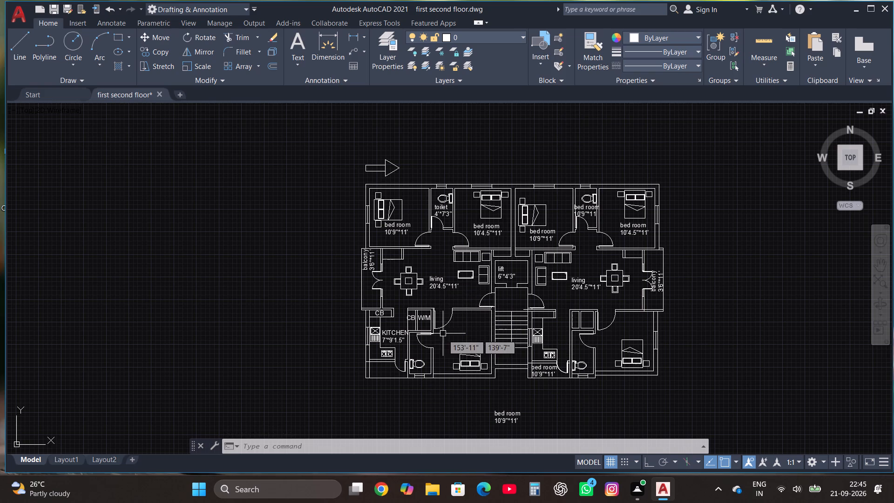
{"action": "scroll", "coordinate": [422, 363], "scroll_direction": "up", "scroll_amount": 1}
{"action": "left_click", "coordinate": [455, 122]}
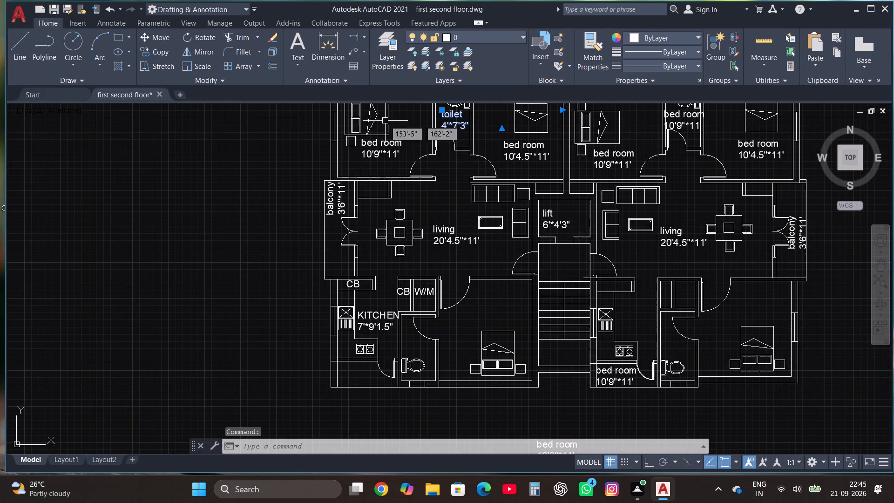
{"action": "left_click", "coordinate": [154, 53]}
{"action": "left_click", "coordinate": [442, 121]}
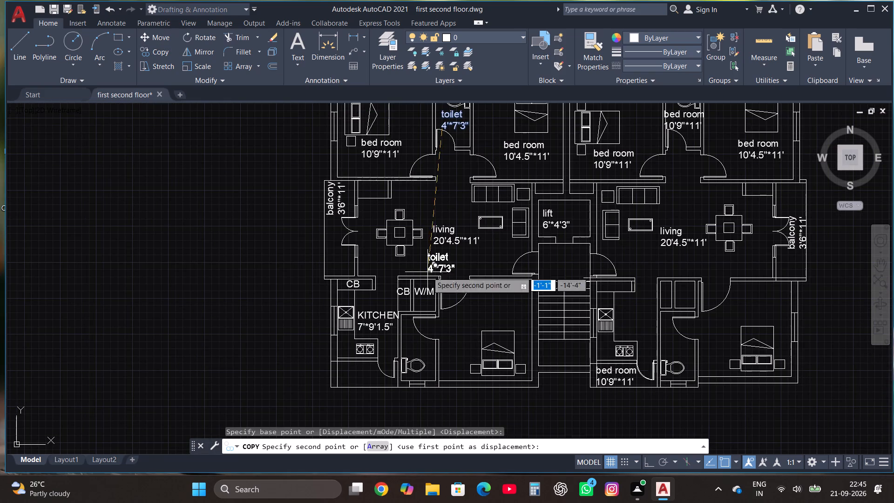
{"action": "scroll", "coordinate": [407, 354], "scroll_direction": "up", "scroll_amount": 3}
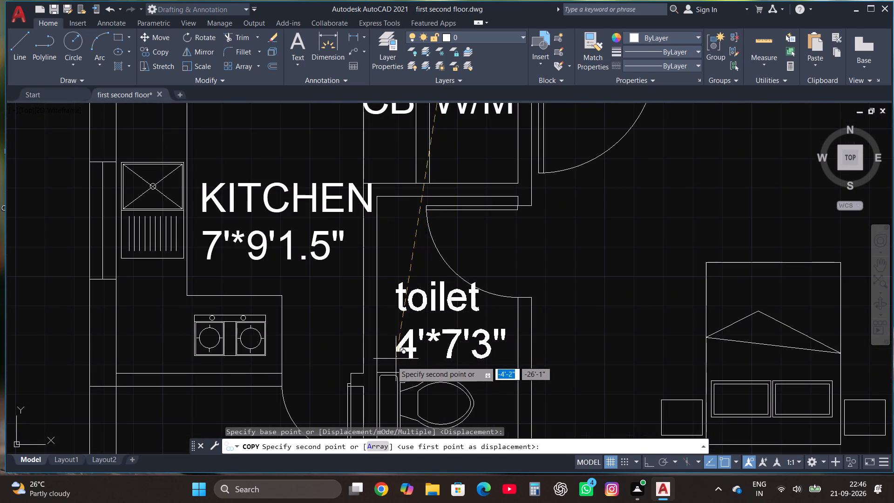
{"action": "left_click", "coordinate": [388, 358]}
Change the size in the lower toilet's copied label to 4'*8'.
{"action": "left_click", "coordinate": [398, 316]}
{"action": "left_click", "coordinate": [397, 295]}
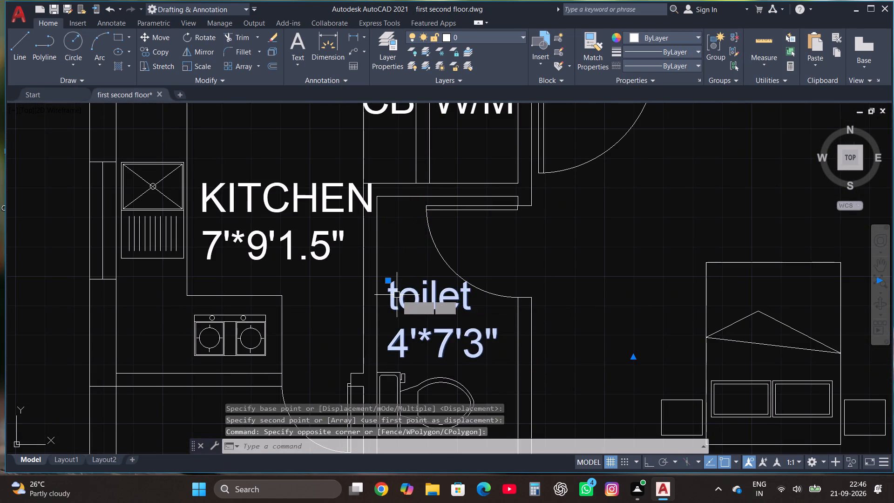
{"action": "right_click", "coordinate": [397, 295]}
{"action": "left_click", "coordinate": [469, 200]}
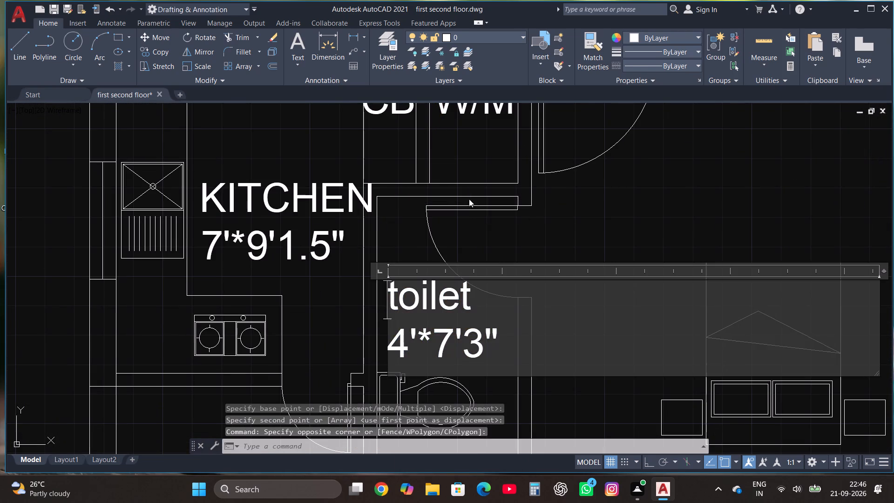
{"action": "left_click", "coordinate": [503, 350]}
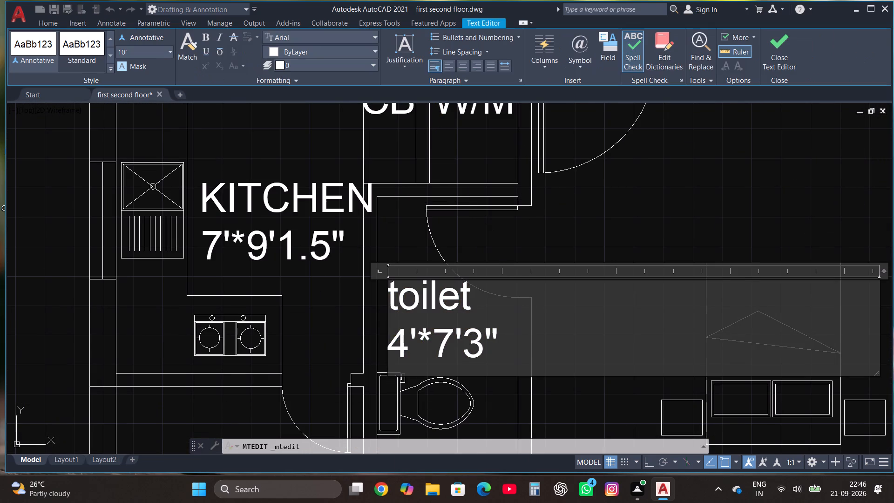
{"action": "key", "text": "BackSpace"}
{"action": "key", "text": "BackSpace"}
{"action": "key", "text": "BackSpace"}
{"action": "key", "text": "BackSpace"}
{"action": "type", "text": "8'"}
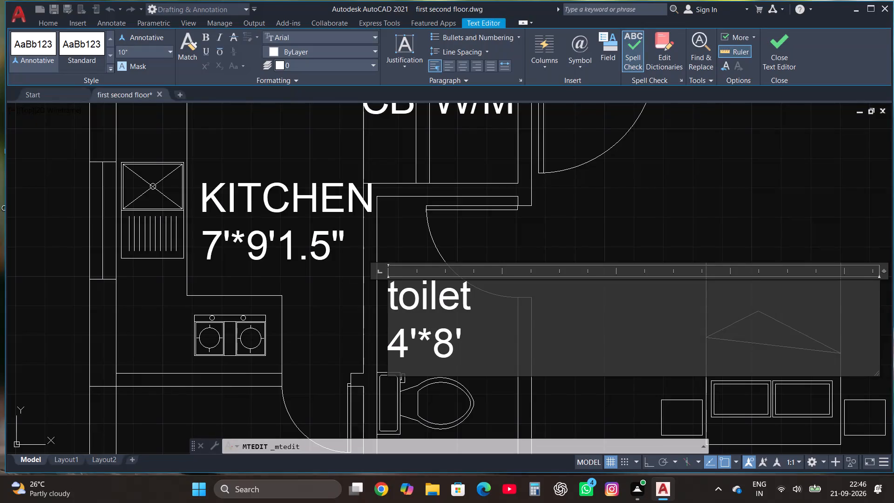
{"action": "left_click", "coordinate": [777, 28]}
{"action": "left_click", "coordinate": [779, 42]}
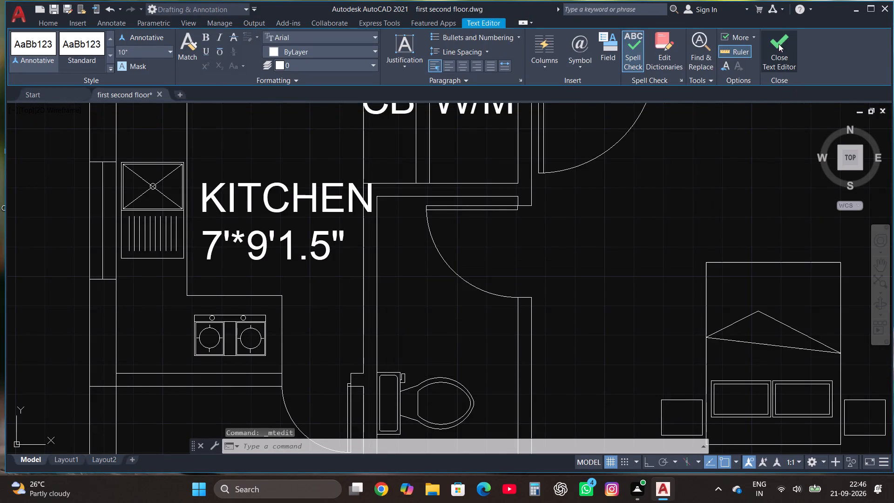
{"action": "scroll", "coordinate": [424, 406], "scroll_direction": "down", "scroll_amount": 3}
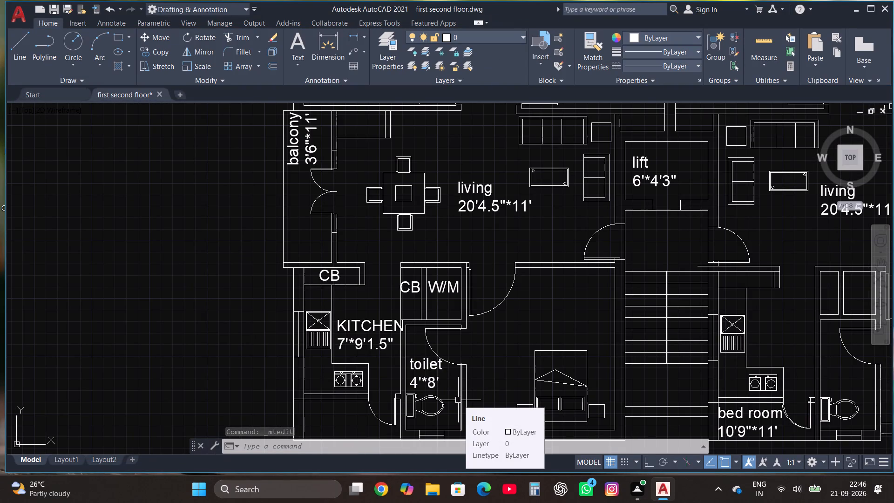
Copy the bedroom label from the west unit's northwest bedroom into its lower bedroom, above the bed.
{"action": "scroll", "coordinate": [458, 400], "scroll_direction": "down", "scroll_amount": 3}
{"action": "scroll", "coordinate": [533, 329], "scroll_direction": "up", "scroll_amount": 2}
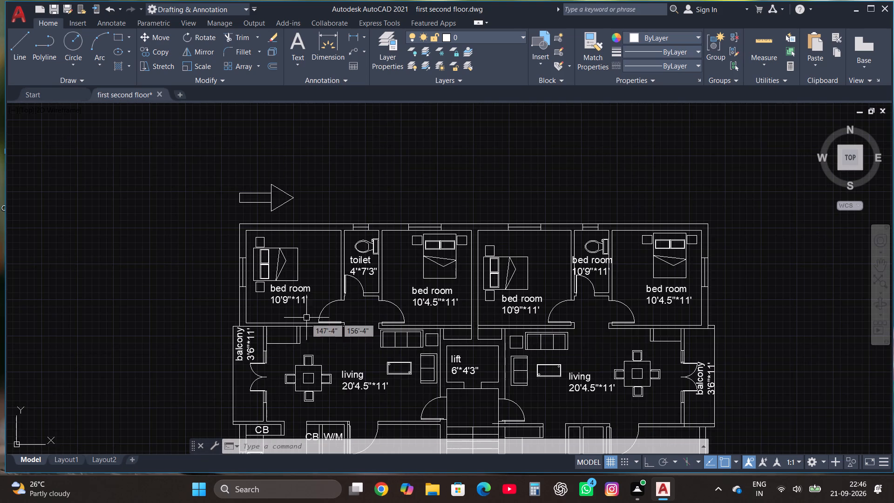
{"action": "left_click", "coordinate": [296, 294]}
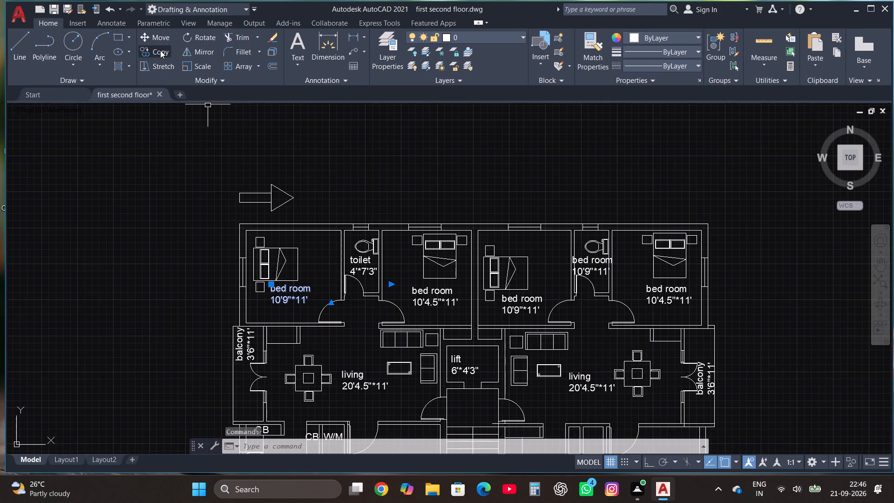
{"action": "left_click", "coordinate": [160, 50]}
{"action": "left_click", "coordinate": [291, 289]}
{"action": "scroll", "coordinate": [327, 226], "scroll_direction": "down", "scroll_amount": 2}
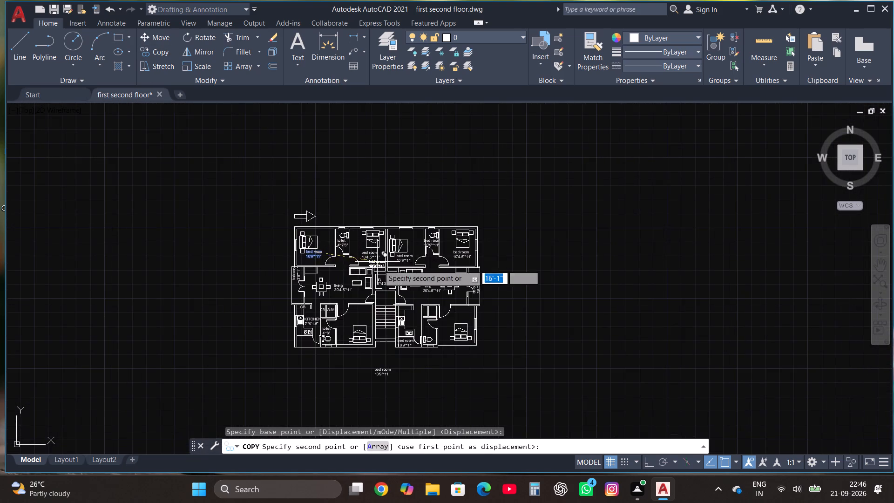
{"action": "scroll", "coordinate": [364, 349], "scroll_direction": "up", "scroll_amount": 2}
{"action": "left_click", "coordinate": [347, 263]}
Change the size in the lower bedroom's copied label to 10'9"*11'9".
{"action": "scroll", "coordinate": [347, 263], "scroll_direction": "up", "scroll_amount": 3}
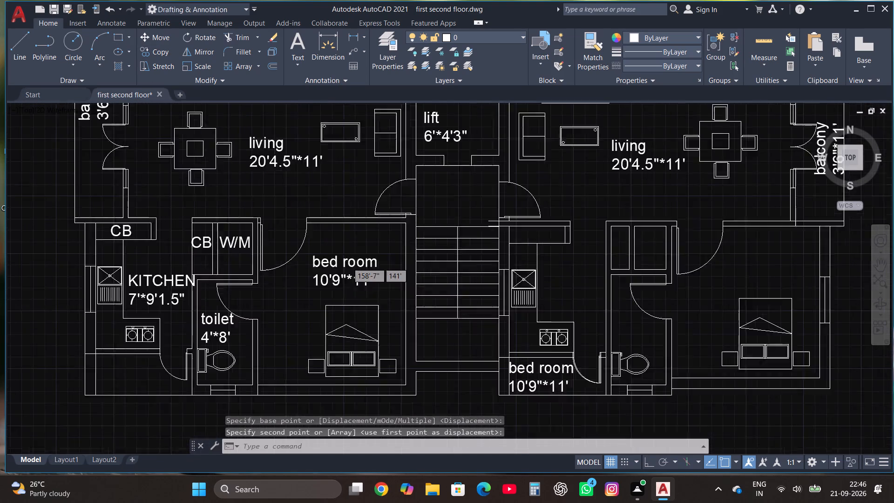
{"action": "left_click", "coordinate": [347, 263]}
{"action": "right_click", "coordinate": [347, 263]}
{"action": "left_click", "coordinate": [400, 194]}
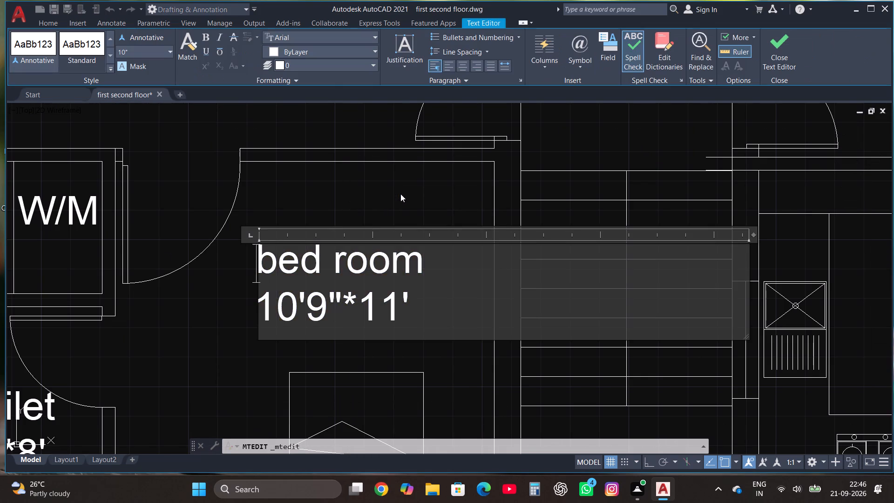
{"action": "left_click", "coordinate": [443, 315]}
{"action": "key", "text": "BackSpace"}
{"action": "key", "text": "BackSpace"}
{"action": "key", "text": "BackSpace"}
{"action": "key", "text": "BackSpace"}
{"action": "key", "text": "BackSpace"}
{"action": "key", "text": "BackSpace"}
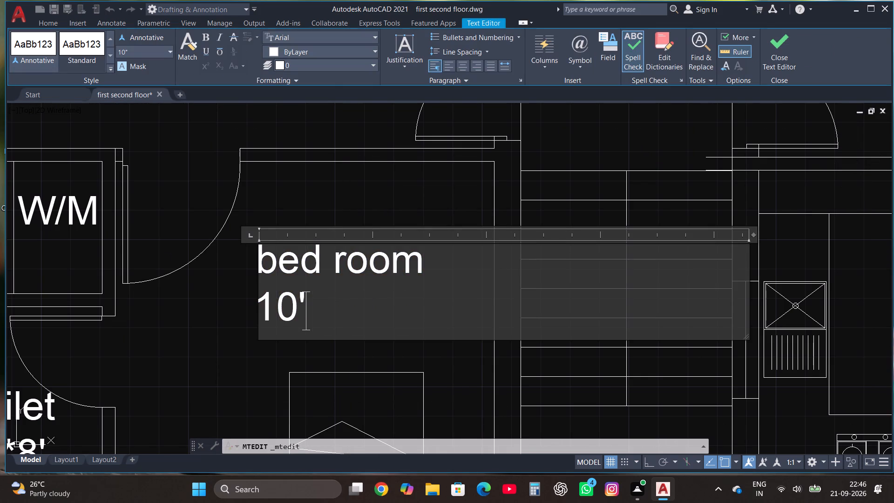
{"action": "type", "text": "9\"*"}
{"action": "type", "text": "11'9\""}
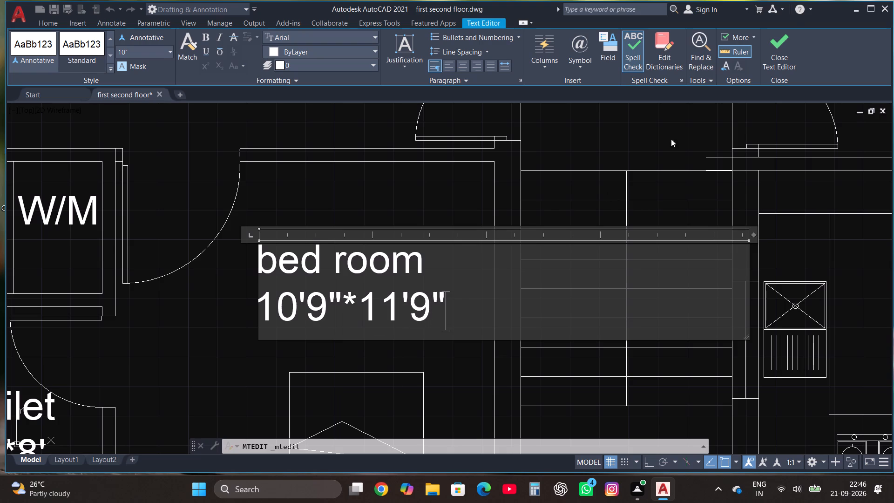
{"action": "left_click", "coordinate": [769, 45]}
Copy the west unit's "KITCHEN" label into the east unit's kitchen, beside the sink.
{"action": "scroll", "coordinate": [332, 412], "scroll_direction": "down", "scroll_amount": 2}
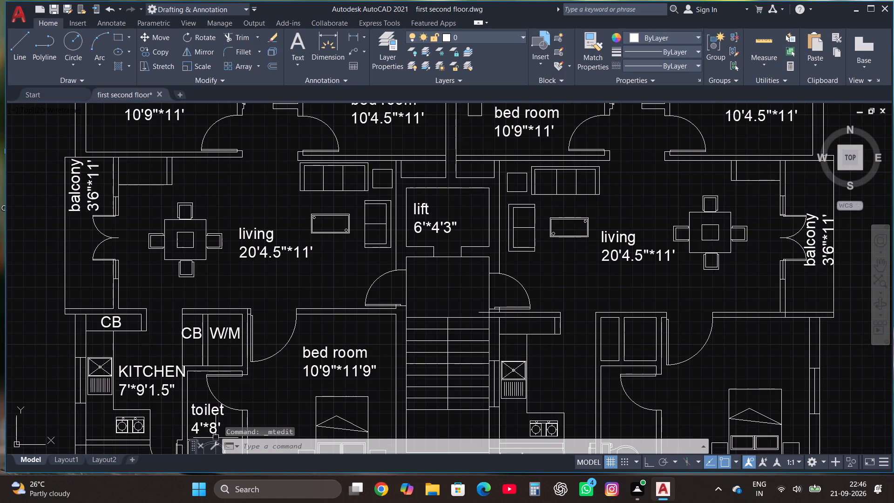
{"action": "scroll", "coordinate": [284, 323], "scroll_direction": "down", "scroll_amount": 1}
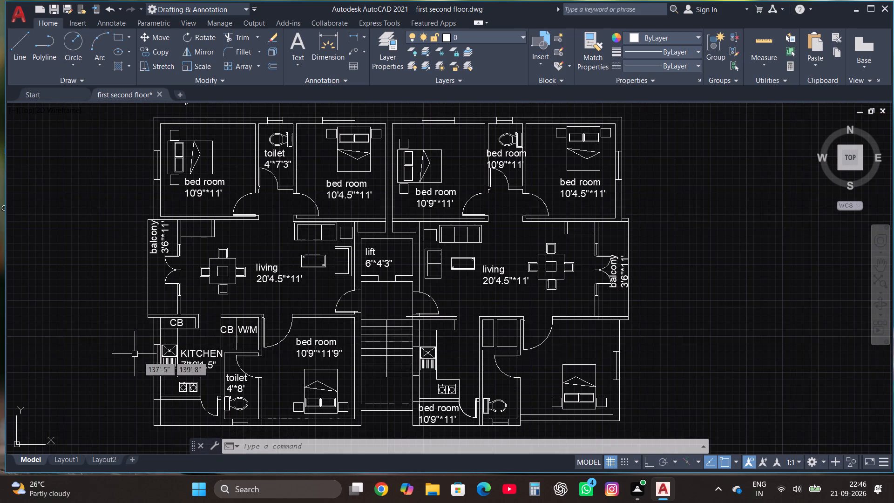
{"action": "left_click", "coordinate": [190, 357]}
{"action": "left_click", "coordinate": [164, 50]}
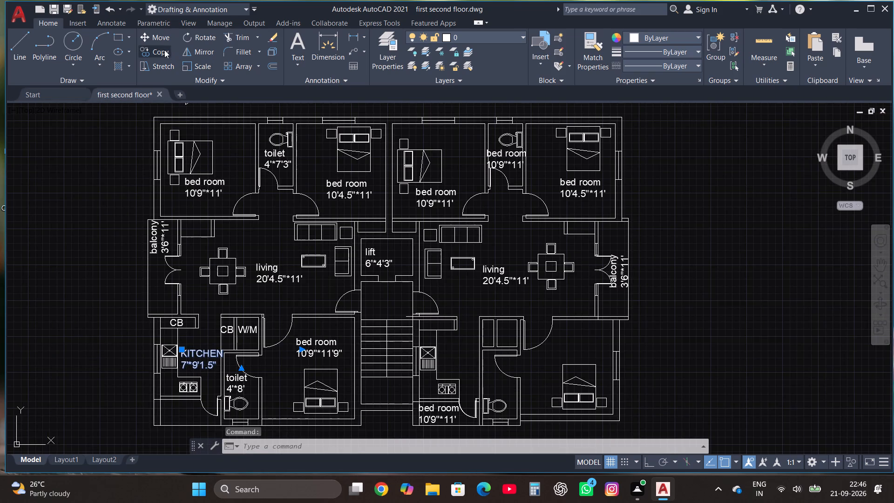
{"action": "left_click", "coordinate": [203, 360]}
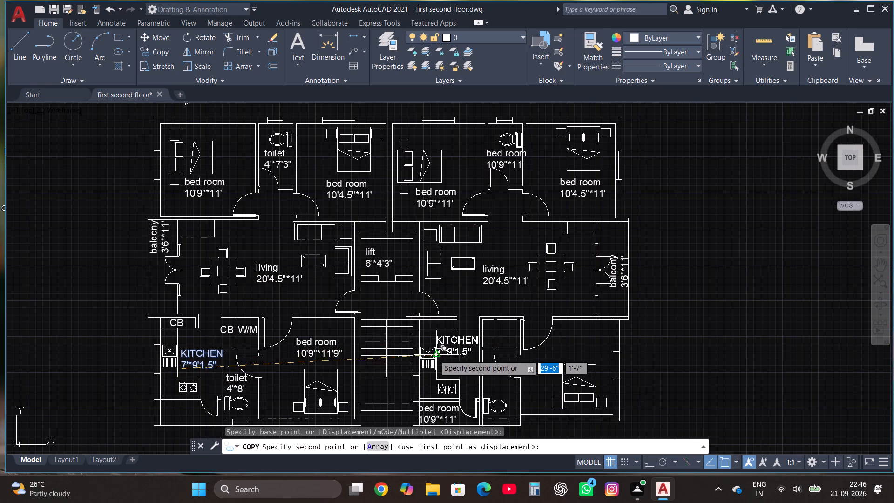
{"action": "scroll", "coordinate": [441, 368], "scroll_direction": "up", "scroll_amount": 4}
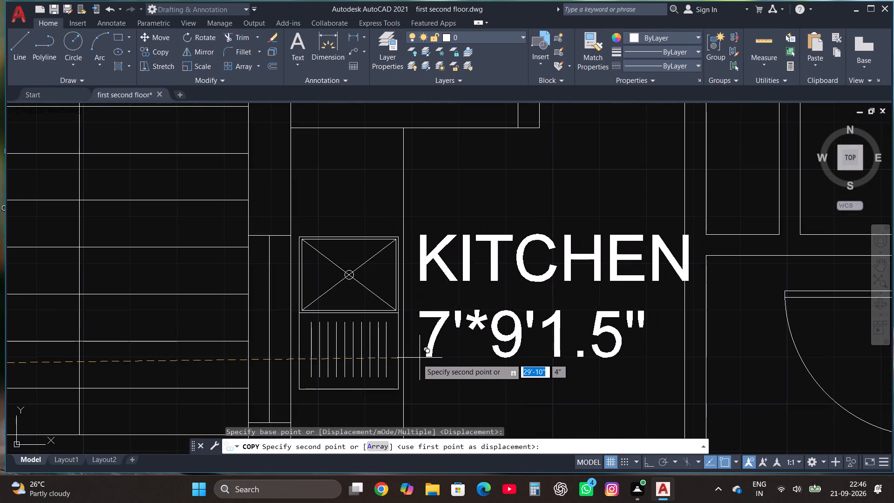
{"action": "left_click", "coordinate": [413, 360]}
Copy the west unit's lower toilet label into the small space south of the kitchen.
{"action": "scroll", "coordinate": [413, 360], "scroll_direction": "down", "scroll_amount": 4}
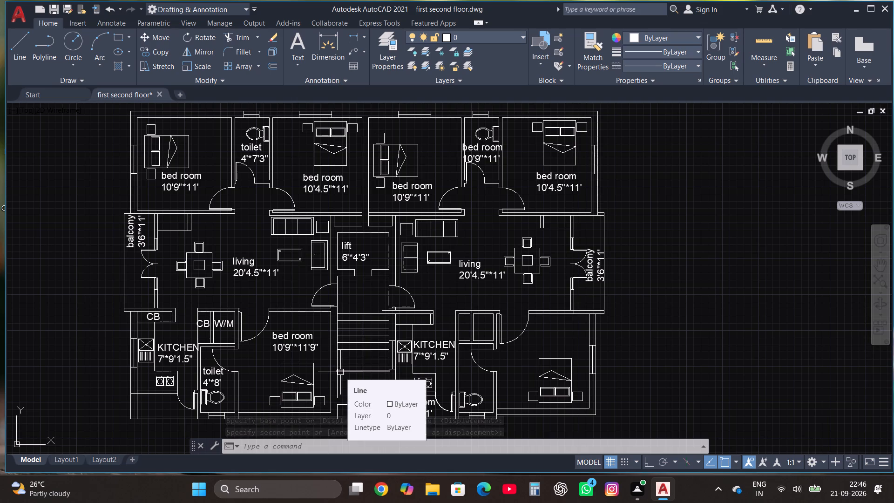
{"action": "left_click", "coordinate": [206, 377]}
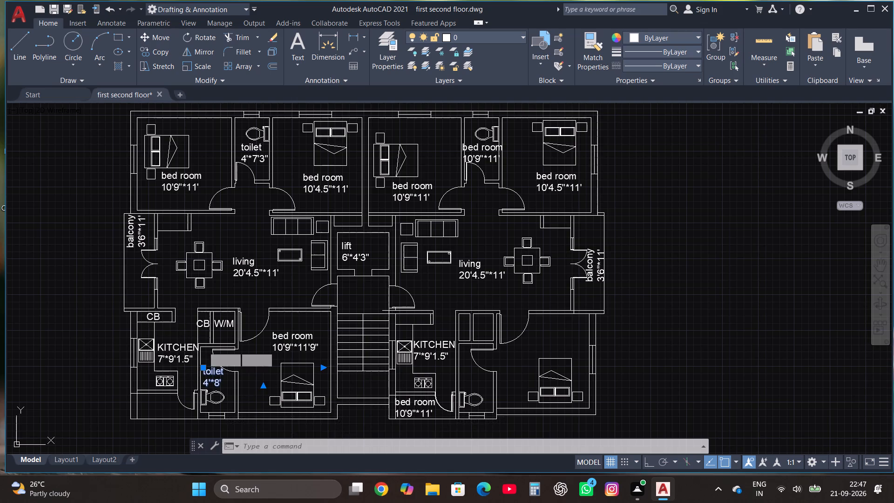
{"action": "left_click", "coordinate": [159, 48]}
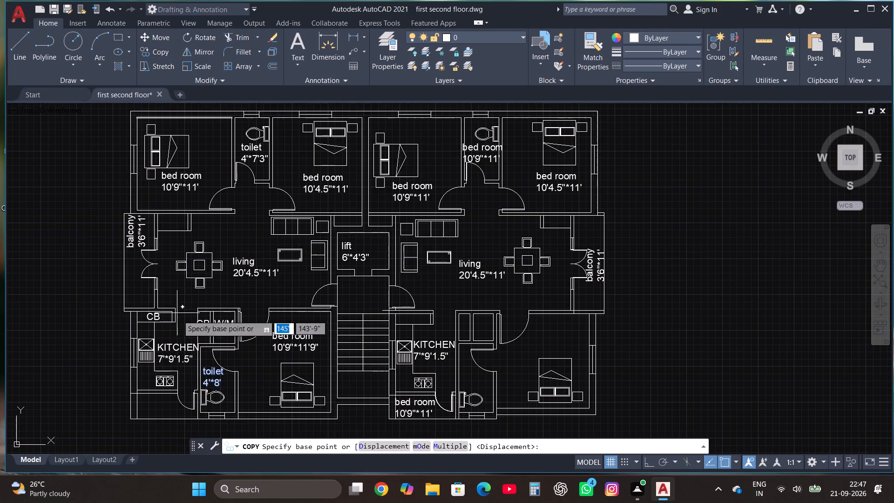
{"action": "left_click", "coordinate": [209, 374]}
{"action": "scroll", "coordinate": [169, 410], "scroll_direction": "up", "scroll_amount": 3}
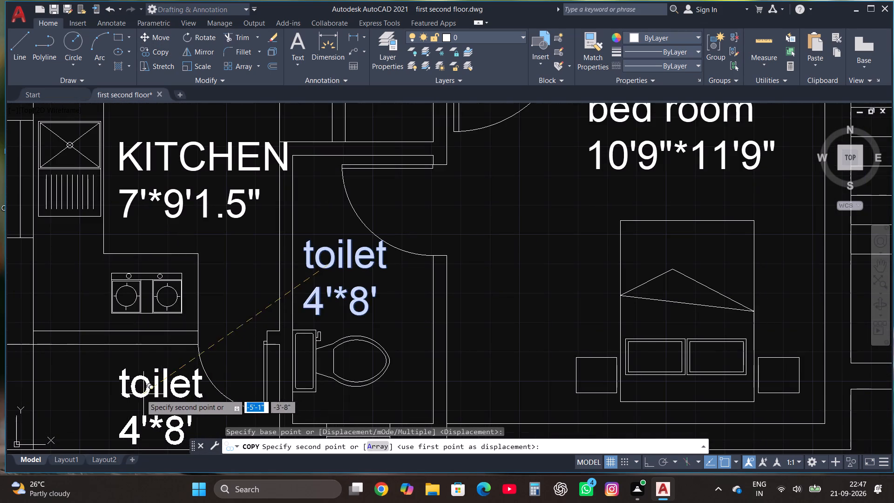
{"action": "left_click", "coordinate": [114, 381]}
Change the copied toilet label south of the kitchen to "SERVICE" with the size 7'*3' on the second line.
{"action": "left_click", "coordinate": [107, 374]}
{"action": "right_click", "coordinate": [107, 374]}
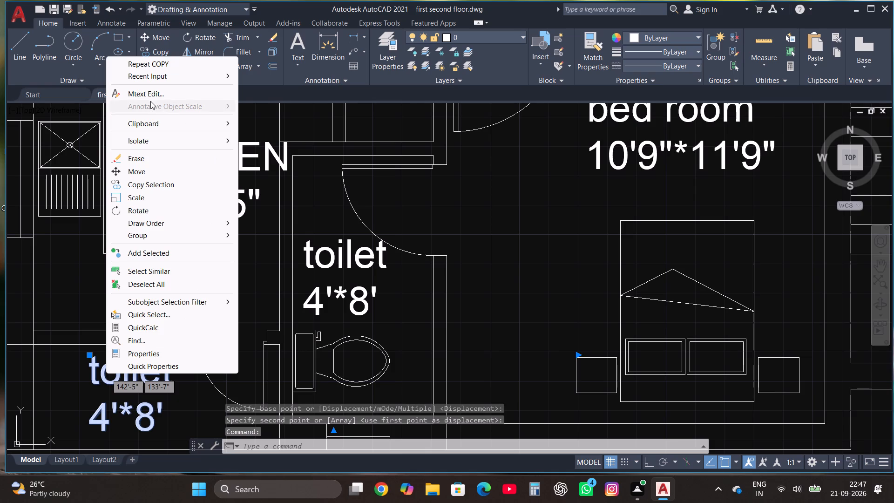
{"action": "left_click", "coordinate": [151, 89]}
{"action": "scroll", "coordinate": [519, 293], "scroll_direction": "down", "scroll_amount": 3}
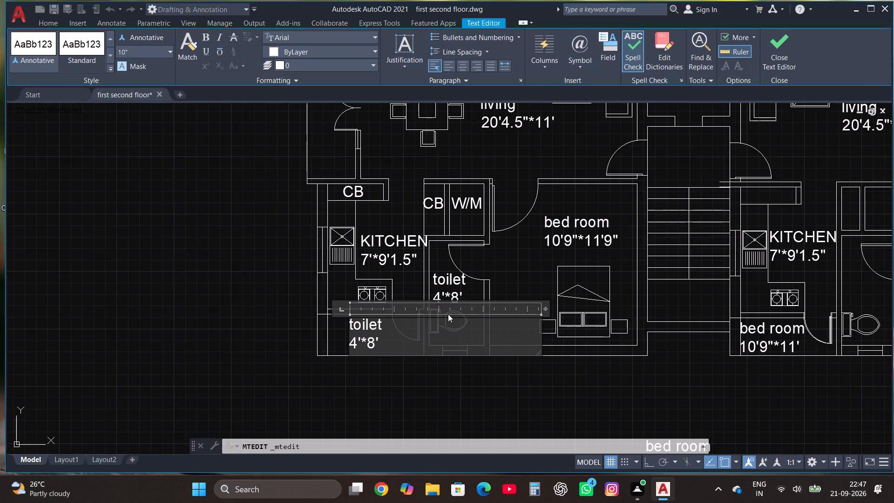
{"action": "scroll", "coordinate": [373, 327], "scroll_direction": "up", "scroll_amount": 2}
{"action": "left_click", "coordinate": [403, 372]}
{"action": "key", "text": "BackSpace"}
{"action": "key", "text": "BackSpace"}
{"action": "key", "text": "BackSpace"}
{"action": "key", "text": "BackSpace"}
{"action": "key", "text": "BackSpace"}
{"action": "key", "text": "BackSpace"}
{"action": "key", "text": "BackSpace"}
{"action": "key", "text": "BackSpace"}
{"action": "key", "text": "BackSpace"}
{"action": "key", "text": "BackSpace"}
{"action": "key", "text": "BackSpace"}
{"action": "key", "text": "BackSpace"}
{"action": "key", "text": "BackSpace"}
{"action": "key", "text": "BackSpace"}
{"action": "key", "text": "BackSpace"}
{"action": "key", "text": "BackSpace"}
{"action": "key", "text": "BackSpace"}
{"action": "key", "text": "BackSpace"}
{"action": "key", "text": "BackSpace"}
{"action": "key", "text": "BackSpace"}
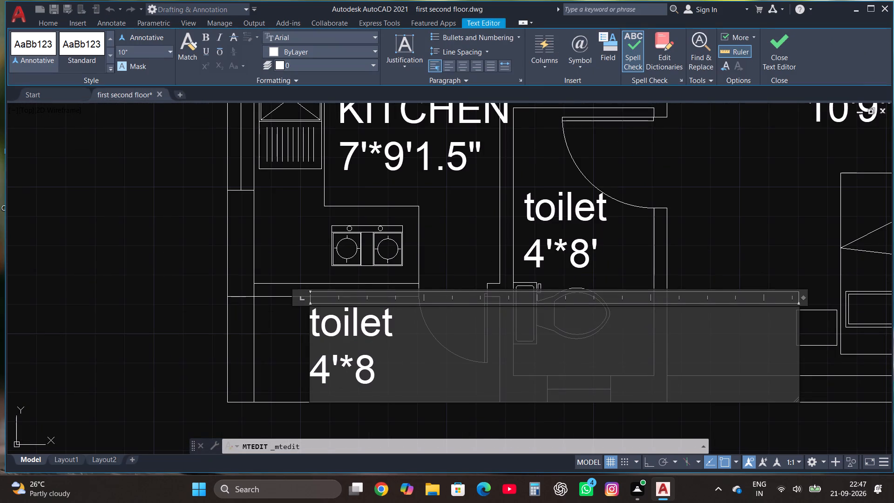
{"action": "type", "text": "SERVICE"}
{"action": "key", "text": "Return"}
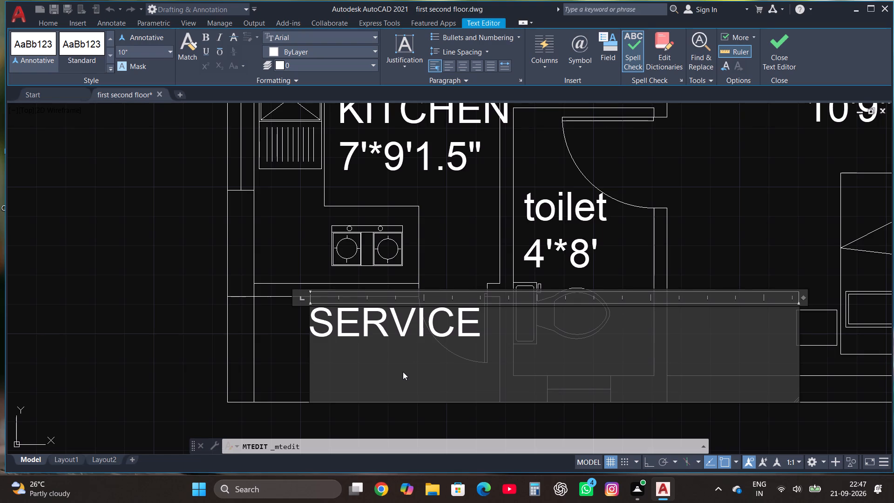
{"action": "type", "text": "7'*3'"}
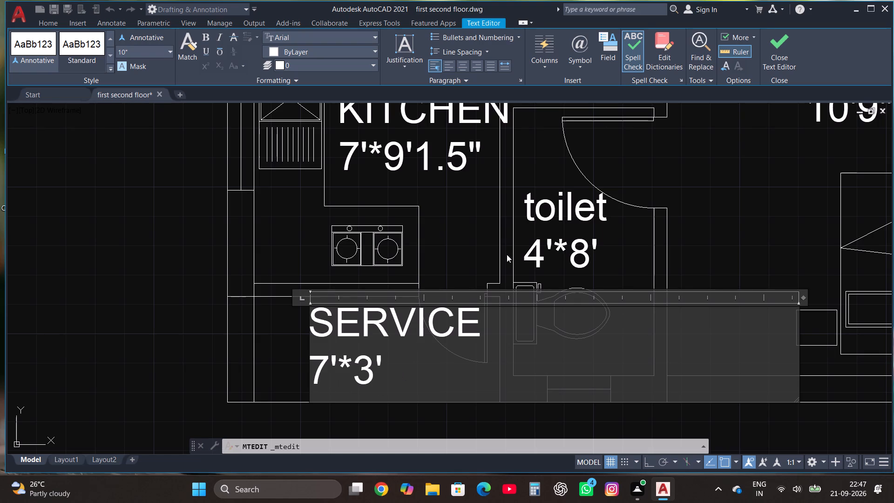
{"action": "left_click", "coordinate": [775, 60]}
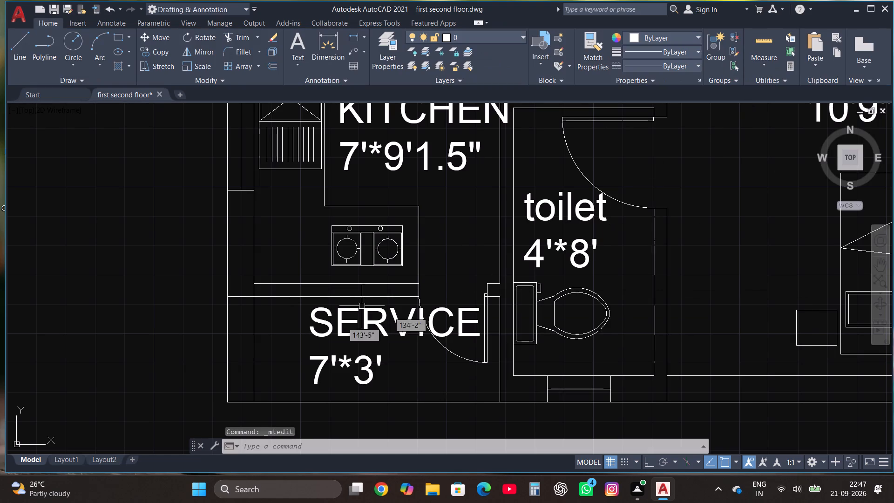
Move the "SERVICE" label west, close to the service area's outer wall.
{"action": "left_click", "coordinate": [338, 331]}
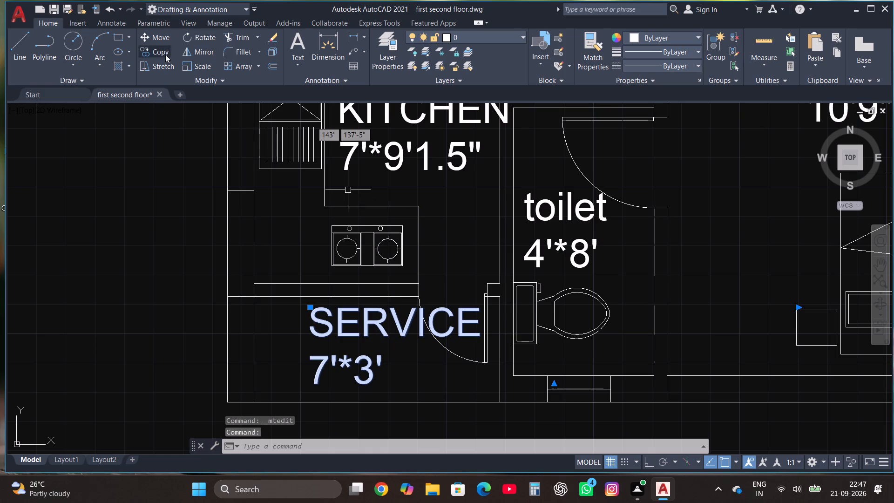
{"action": "left_click", "coordinate": [160, 40]}
{"action": "left_click", "coordinate": [348, 356]}
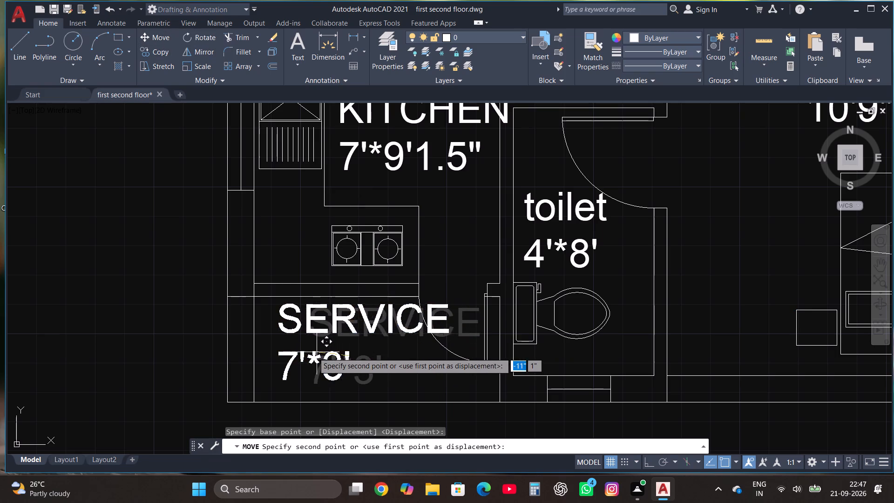
{"action": "left_click", "coordinate": [296, 357]}
Copy the "SERVICE" label to the east unit, just south of its service area.
{"action": "left_click", "coordinate": [312, 315]}
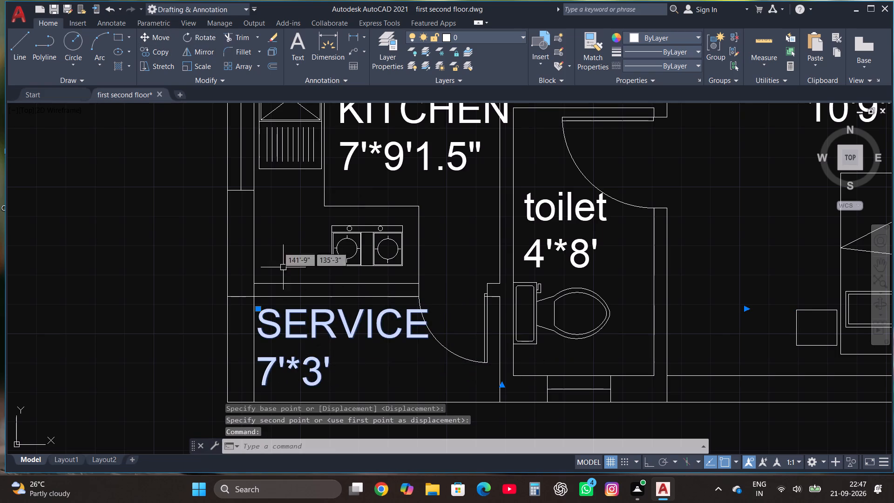
{"action": "left_click", "coordinate": [158, 51]}
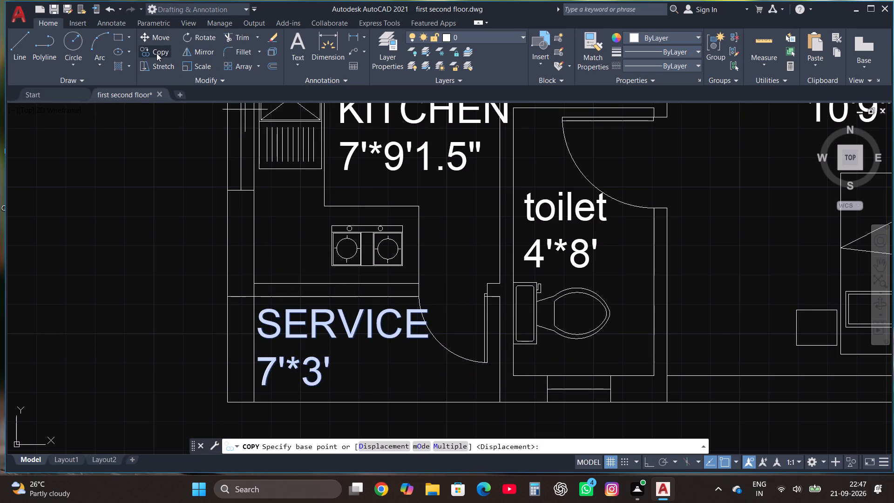
{"action": "left_click", "coordinate": [317, 330]}
{"action": "scroll", "coordinate": [312, 337], "scroll_direction": "down", "scroll_amount": 2}
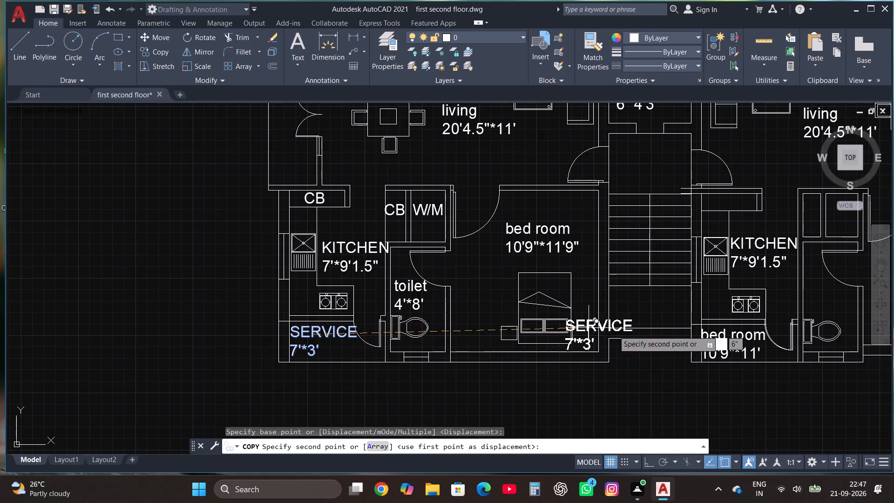
{"action": "scroll", "coordinate": [233, 362], "scroll_direction": "down", "scroll_amount": 1}
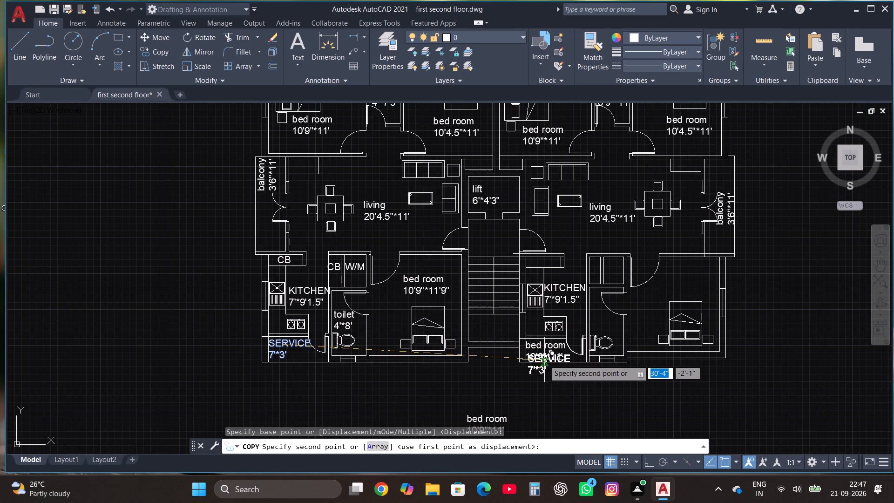
{"action": "scroll", "coordinate": [551, 360], "scroll_direction": "up", "scroll_amount": 1}
{"action": "left_click", "coordinate": [547, 385]}
Delete the misplaced bedroom label from the east unit's service area.
{"action": "left_click", "coordinate": [552, 335]}
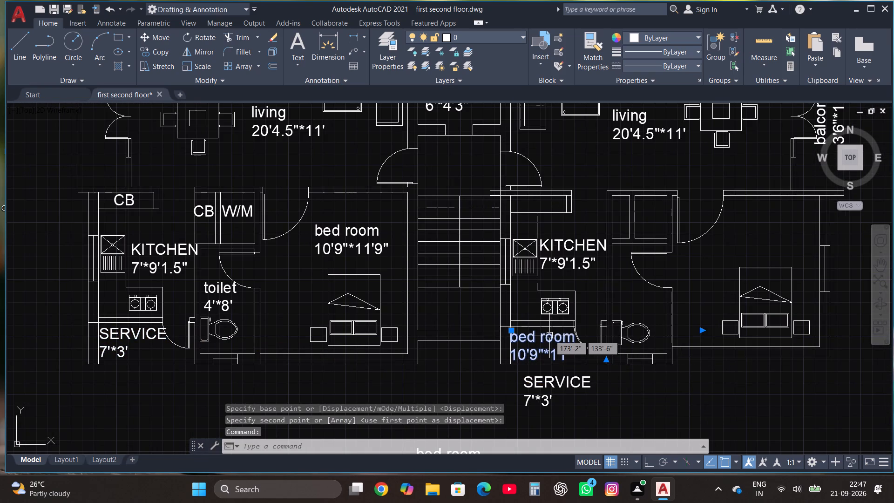
{"action": "key", "text": "Delete"}
Move the copied "SERVICE" label north into the east unit's service area.
{"action": "left_click", "coordinate": [555, 390]}
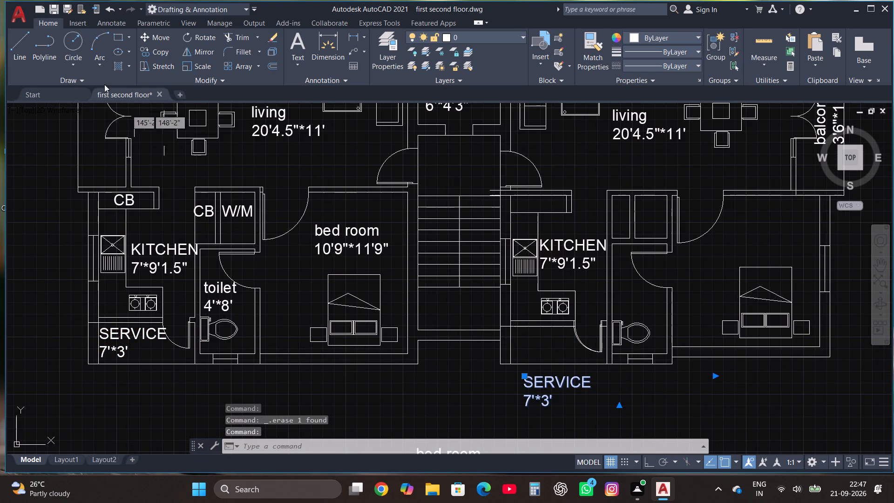
{"action": "left_click", "coordinate": [167, 33]}
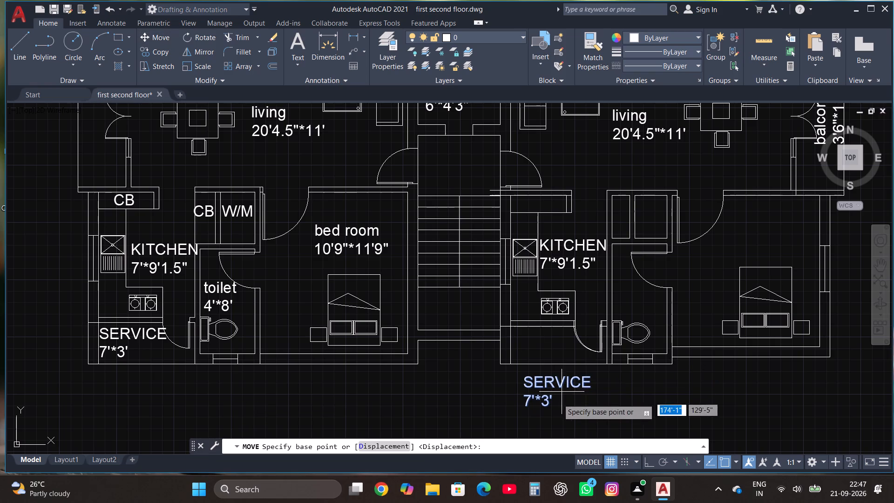
{"action": "left_click", "coordinate": [548, 394]}
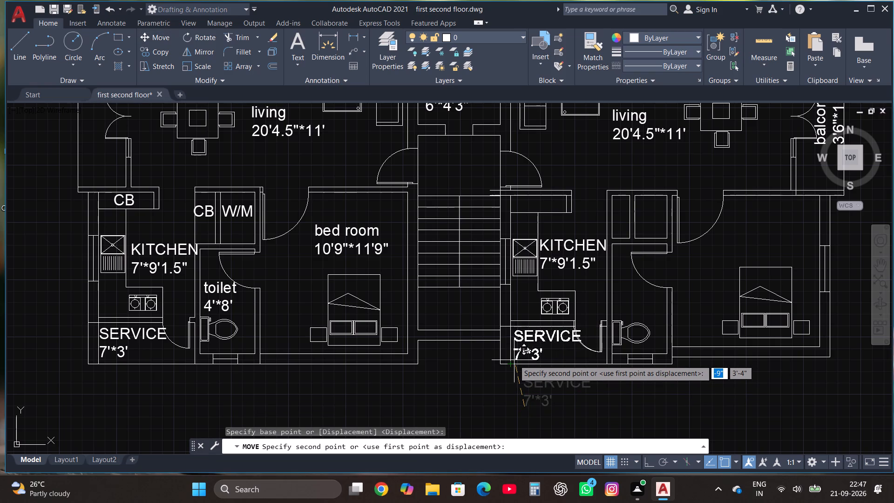
{"action": "left_click", "coordinate": [512, 360]}
Copy the "toilet 4'*8'" label from the west unit into the east unit's southern toilet.
{"action": "scroll", "coordinate": [563, 403], "scroll_direction": "down", "scroll_amount": 1}
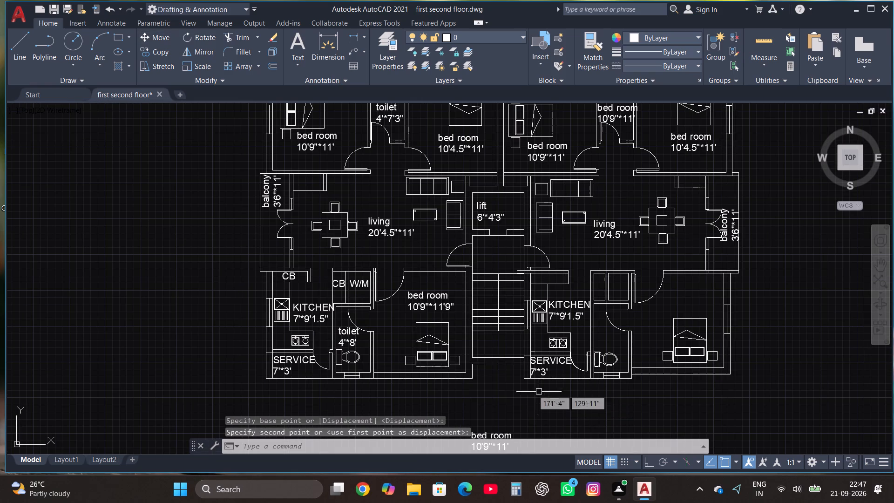
{"action": "left_click", "coordinate": [347, 340]}
{"action": "left_click", "coordinate": [159, 54]}
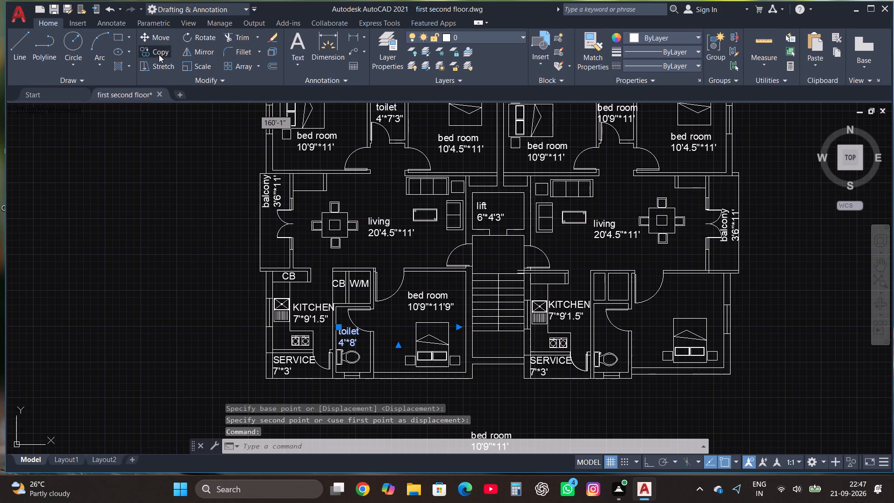
{"action": "left_click", "coordinate": [344, 334]}
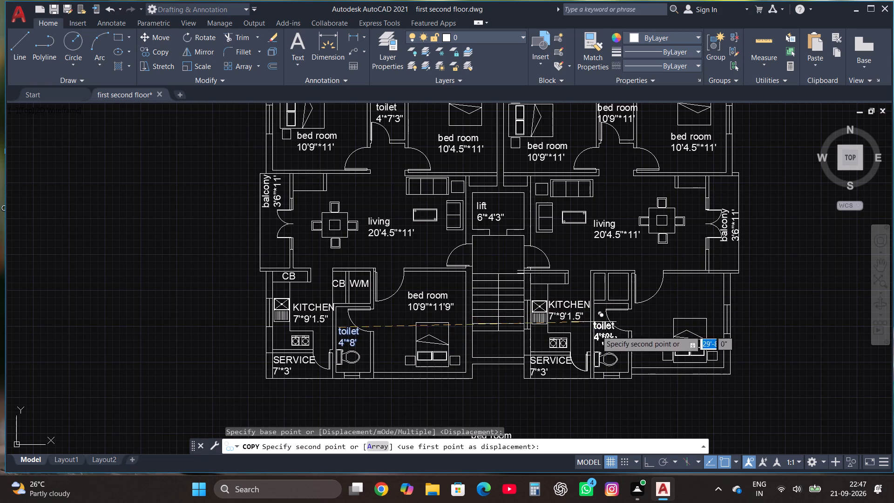
{"action": "scroll", "coordinate": [602, 347], "scroll_direction": "up", "scroll_amount": 3}
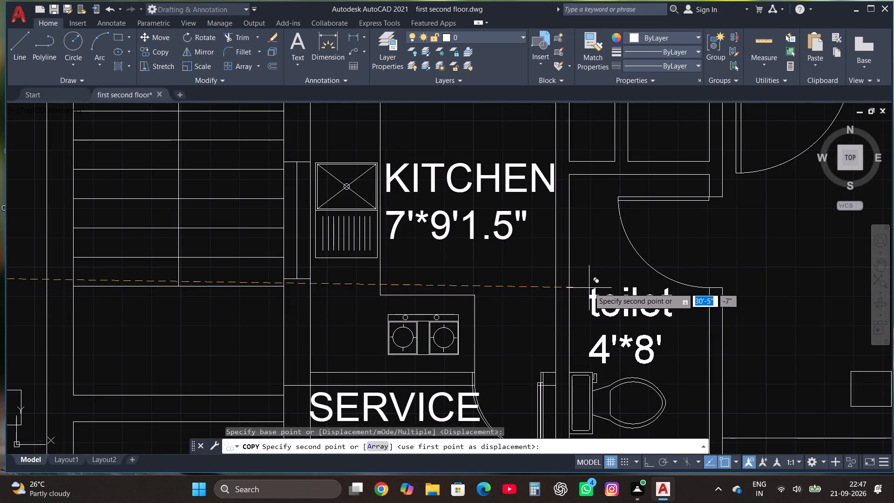
{"action": "left_click", "coordinate": [587, 286]}
Copy the "bed room 10'9"*11'9"" label into the east unit's southern bedroom, just north of the bed.
{"action": "scroll", "coordinate": [585, 290], "scroll_direction": "down", "scroll_amount": 3}
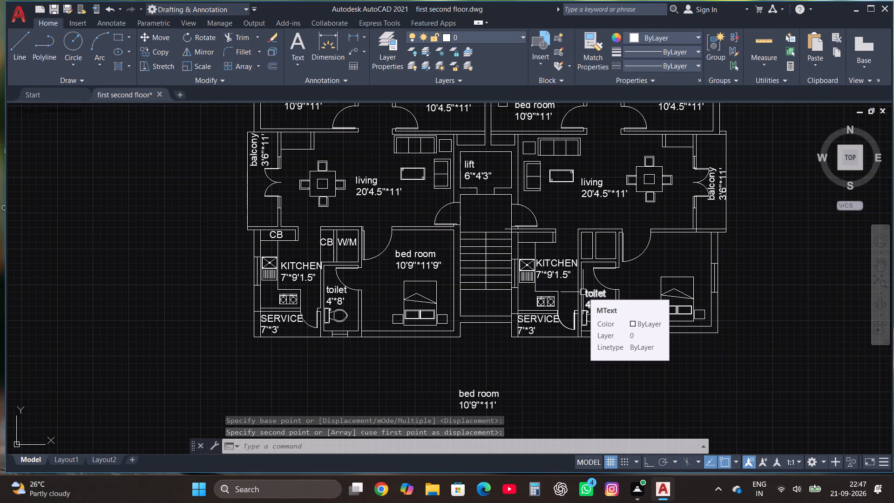
{"action": "left_click", "coordinate": [405, 256]}
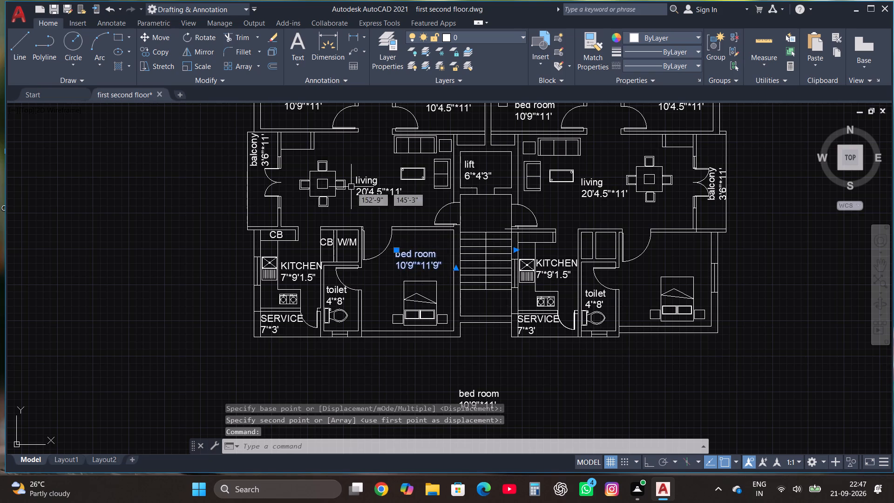
{"action": "left_click", "coordinate": [158, 54]}
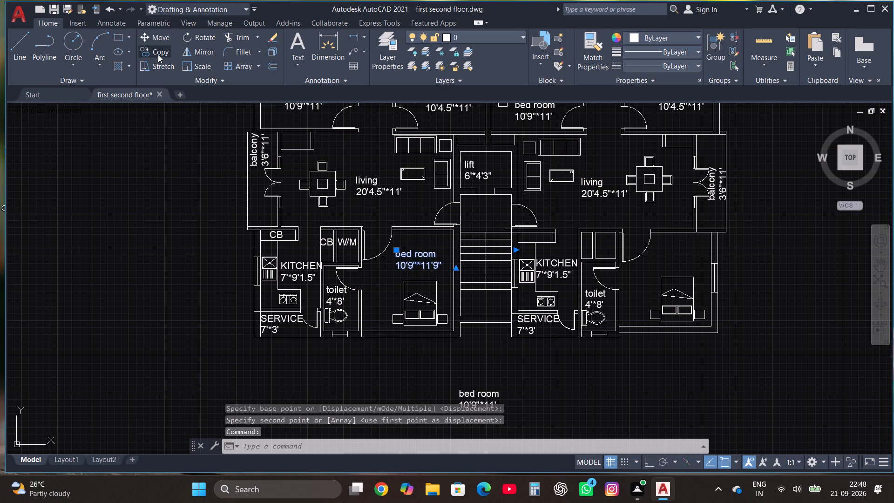
{"action": "left_click", "coordinate": [413, 277]}
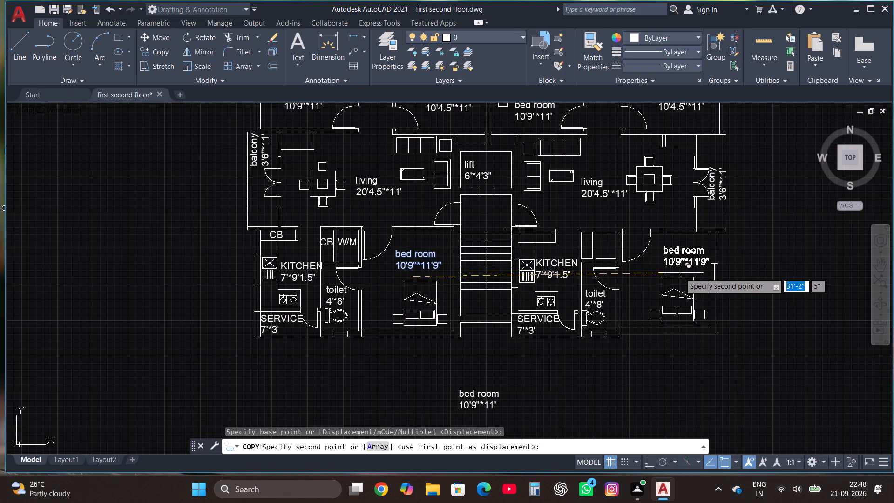
{"action": "left_click", "coordinate": [677, 273]}
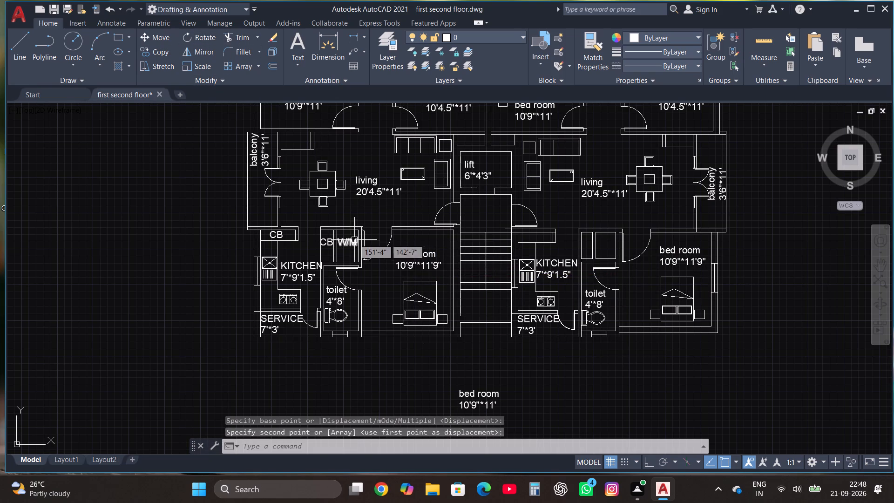
Copy the "CB" label north of the west kitchen into the matching cupboard of the east unit.
{"action": "left_click", "coordinate": [269, 235]}
{"action": "left_click", "coordinate": [163, 49]}
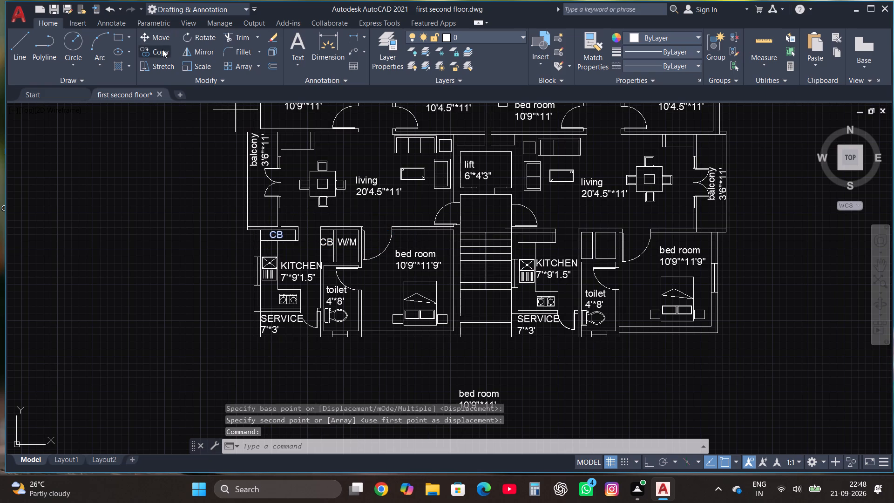
{"action": "left_click", "coordinate": [276, 234]}
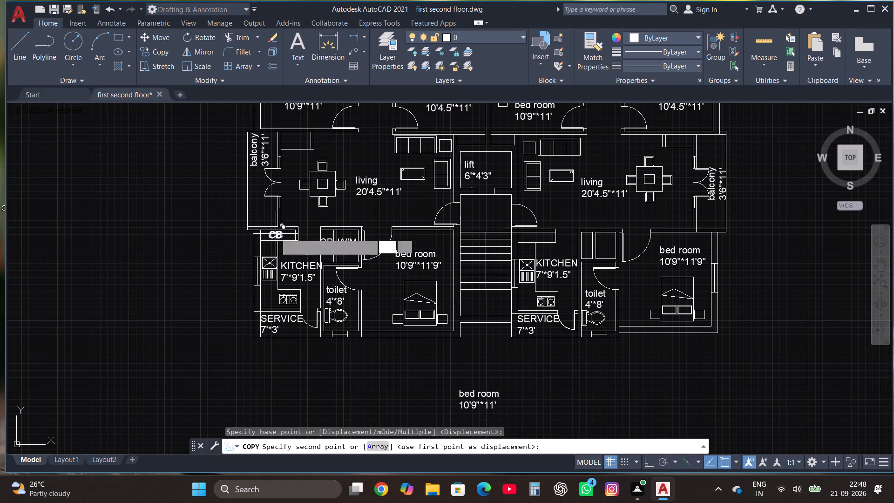
{"action": "left_click", "coordinate": [535, 237]}
Copy the adjacent "CB" and "W/M" labels together into the two compartments north of the east unit's toilet.
{"action": "left_click", "coordinate": [325, 244]}
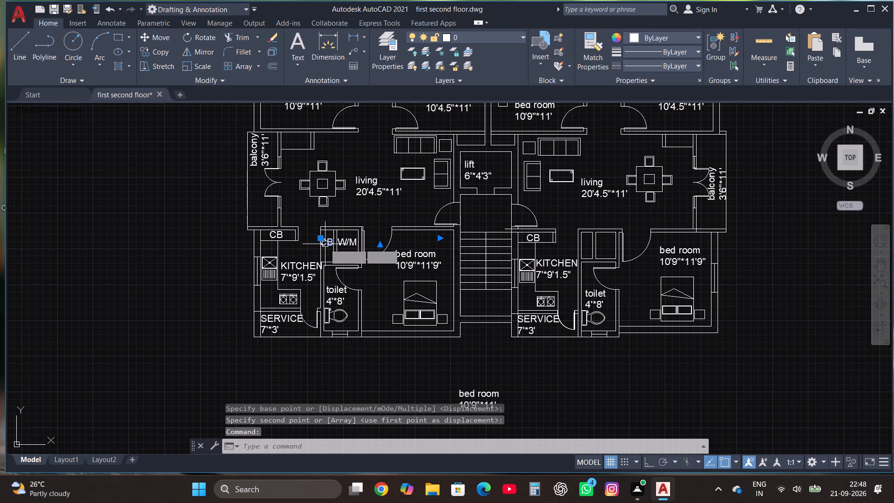
{"action": "left_click", "coordinate": [350, 244]}
{"action": "left_click", "coordinate": [163, 53]}
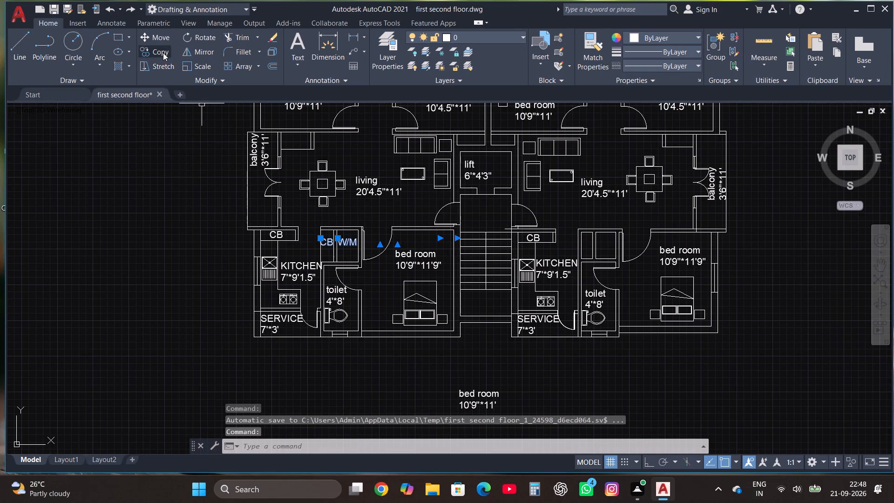
{"action": "left_click", "coordinate": [340, 246]}
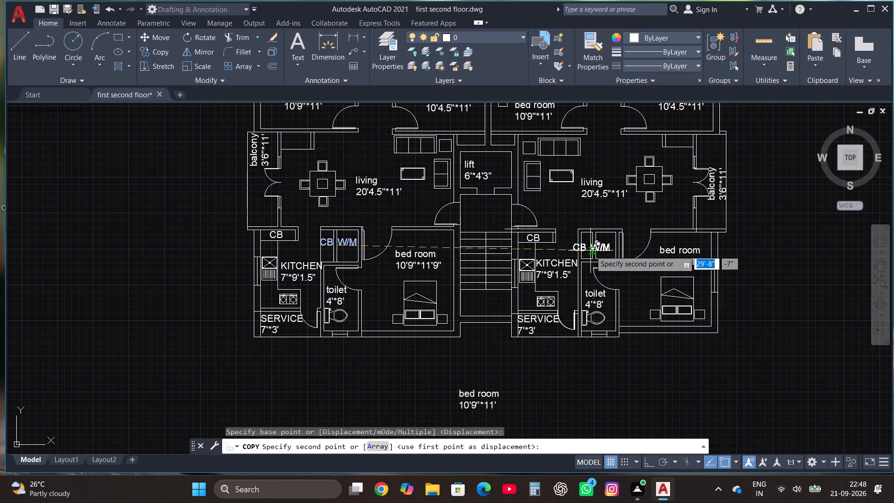
{"action": "scroll", "coordinate": [590, 251], "scroll_direction": "up", "scroll_amount": 3}
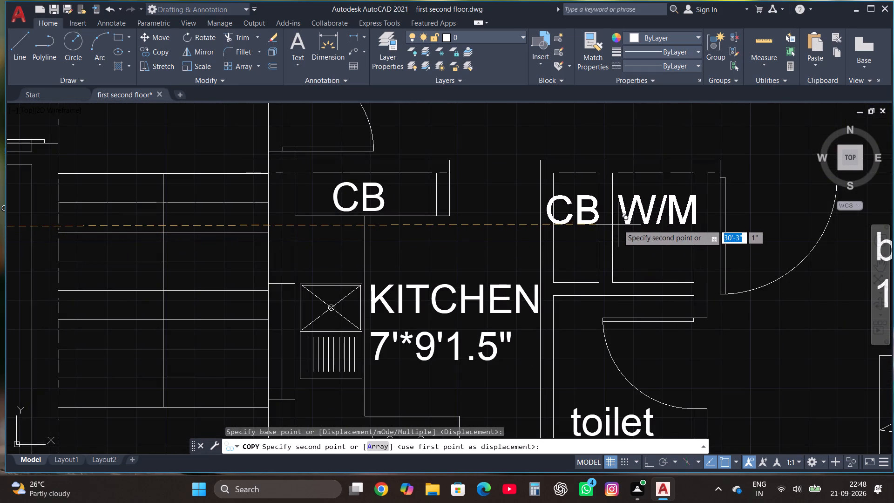
{"action": "left_click", "coordinate": [618, 224]}
Copy the west unit's living label into the small niche at the living room's northwest corner, beside the balcony.
{"action": "scroll", "coordinate": [509, 297], "scroll_direction": "down", "scroll_amount": 4}
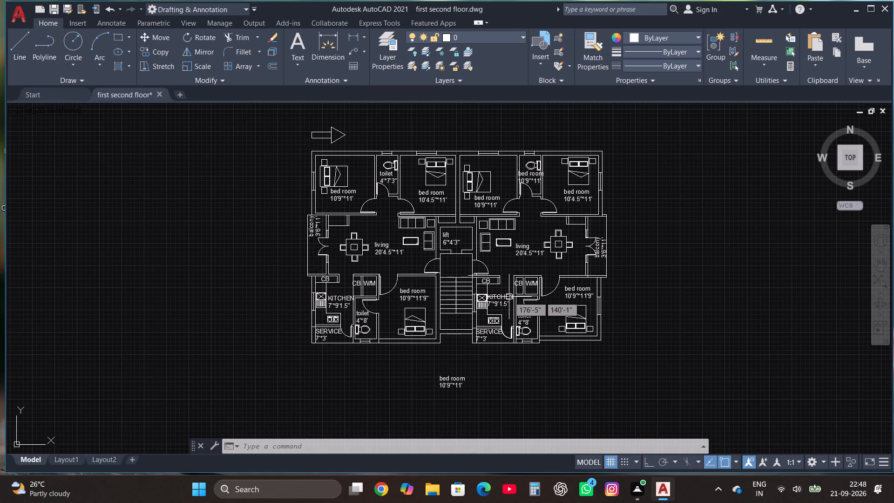
{"action": "scroll", "coordinate": [340, 210], "scroll_direction": "up", "scroll_amount": 2}
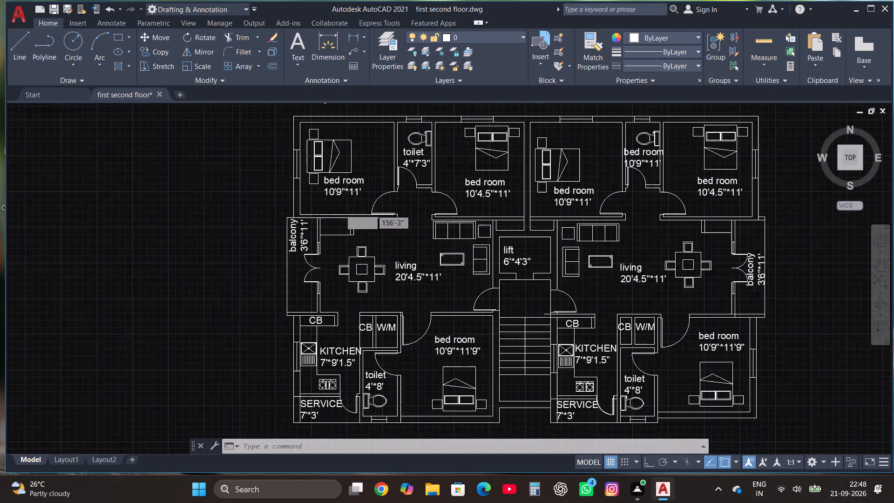
{"action": "scroll", "coordinate": [340, 210], "scroll_direction": "up", "scroll_amount": 1}
{"action": "left_click", "coordinate": [501, 347]}
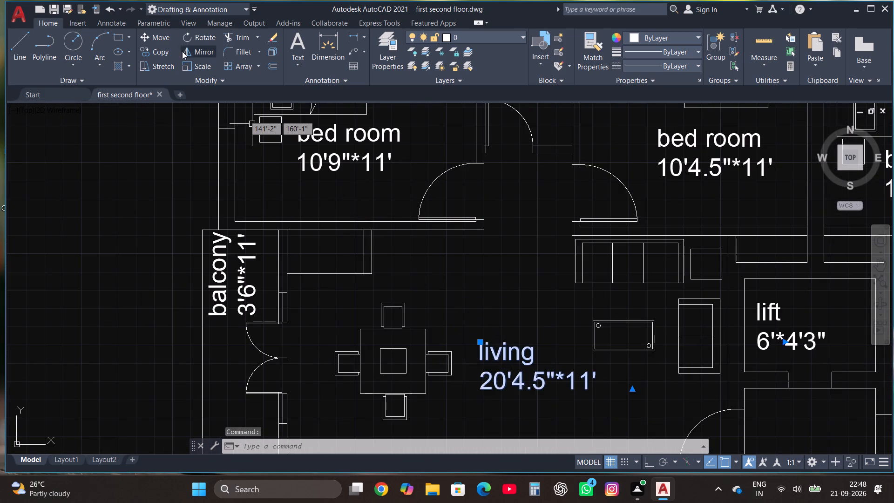
{"action": "left_click", "coordinate": [157, 54]}
{"action": "left_click", "coordinate": [520, 351]}
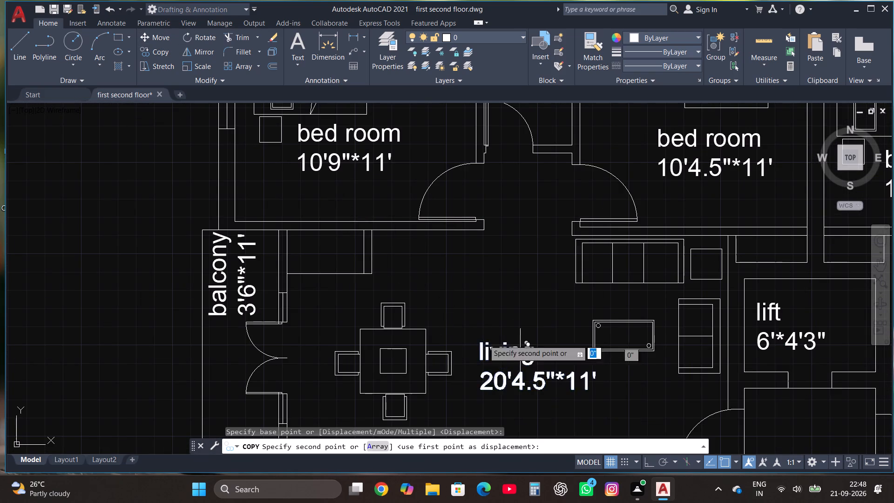
{"action": "left_click", "coordinate": [345, 248]}
Replace the whole text of the copied label in the west living room's niche with "PUJA".
{"action": "left_click", "coordinate": [345, 251]}
{"action": "right_click", "coordinate": [344, 251]}
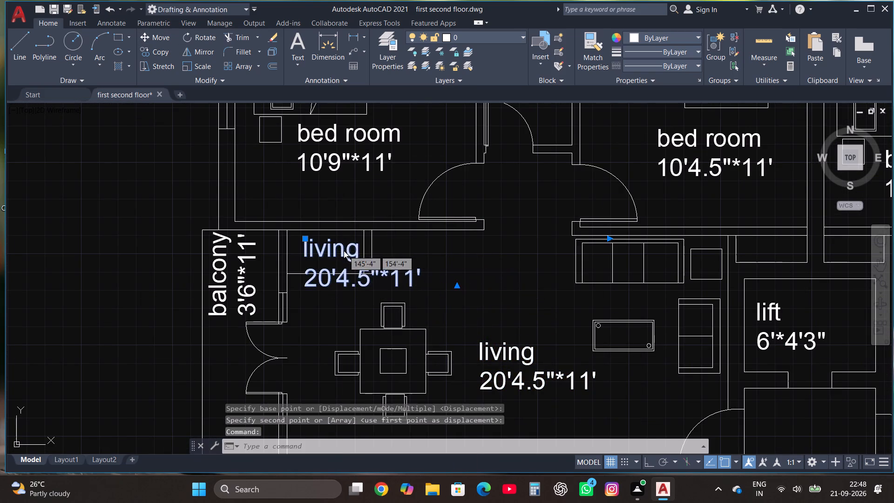
{"action": "left_click", "coordinate": [393, 193]}
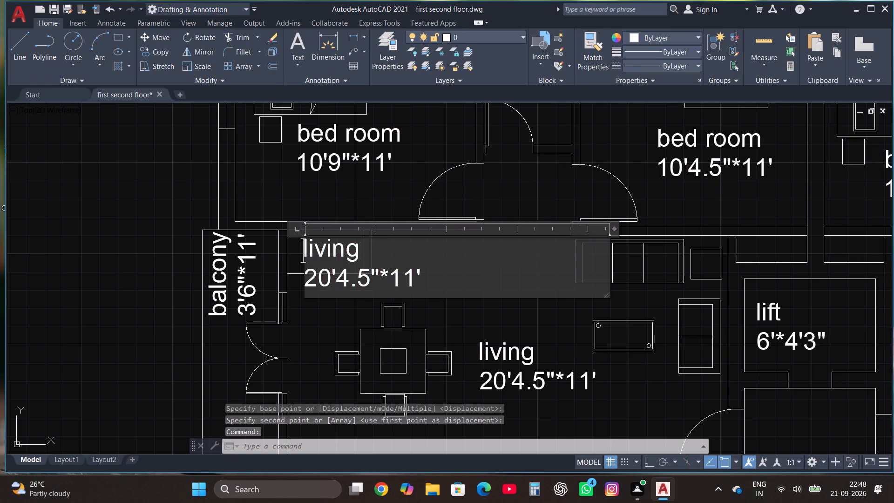
{"action": "left_click", "coordinate": [431, 280]}
{"action": "key", "text": "BackSpace"}
{"action": "key", "text": "BackSpace"}
{"action": "key", "text": "BackSpace"}
{"action": "key", "text": "BackSpace"}
{"action": "key", "text": "BackSpace"}
{"action": "key", "text": "BackSpace"}
{"action": "key", "text": "BackSpace"}
{"action": "key", "text": "BackSpace"}
{"action": "key", "text": "BackSpace"}
{"action": "key", "text": "BackSpace"}
{"action": "key", "text": "BackSpace"}
{"action": "key", "text": "BackSpace"}
{"action": "key", "text": "BackSpace"}
{"action": "key", "text": "BackSpace"}
{"action": "key", "text": "BackSpace"}
{"action": "key", "text": "BackSpace"}
{"action": "key", "text": "BackSpace"}
{"action": "key", "text": "BackSpace"}
{"action": "key", "text": "BackSpace"}
{"action": "key", "text": "BackSpace"}
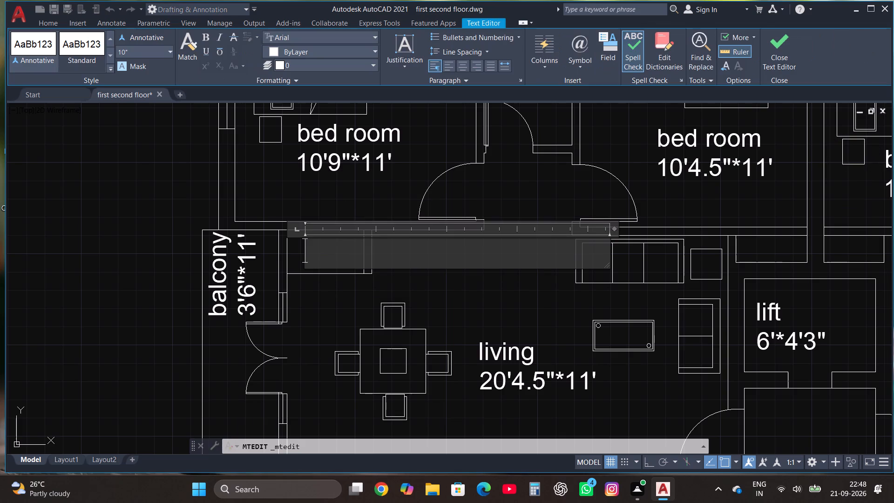
{"action": "type", "text": "POOJA"}
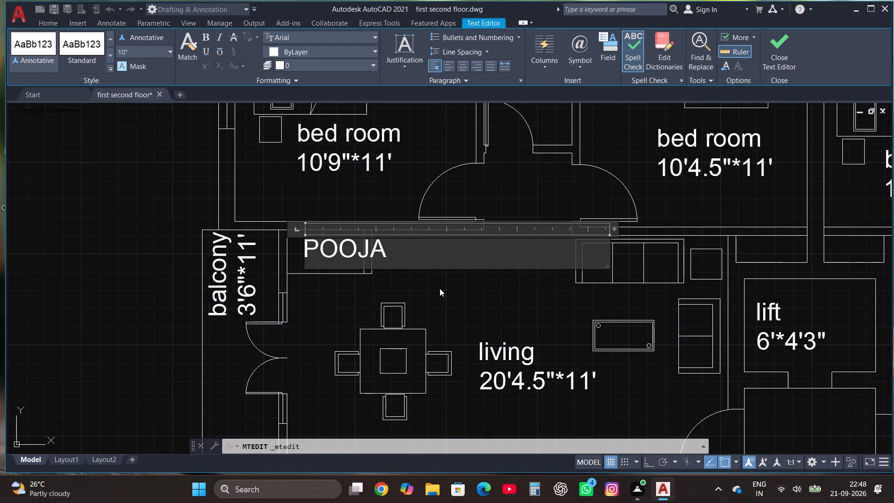
{"action": "key", "text": "BackSpace"}
{"action": "key", "text": "BackSpace"}
{"action": "key", "text": "BackSpace"}
{"action": "key", "text": "BackSpace"}
{"action": "key", "text": "BackSpace"}
{"action": "key", "text": "BackSpace"}
{"action": "key", "text": "BackSpace"}
{"action": "key", "text": "BackSpace"}
{"action": "key", "text": "BackSpace"}
{"action": "key", "text": "BackSpace"}
{"action": "key", "text": "BackSpace"}
{"action": "key", "text": "BackSpace"}
{"action": "key", "text": "BackSpace"}
{"action": "type", "text": "PUJA"}
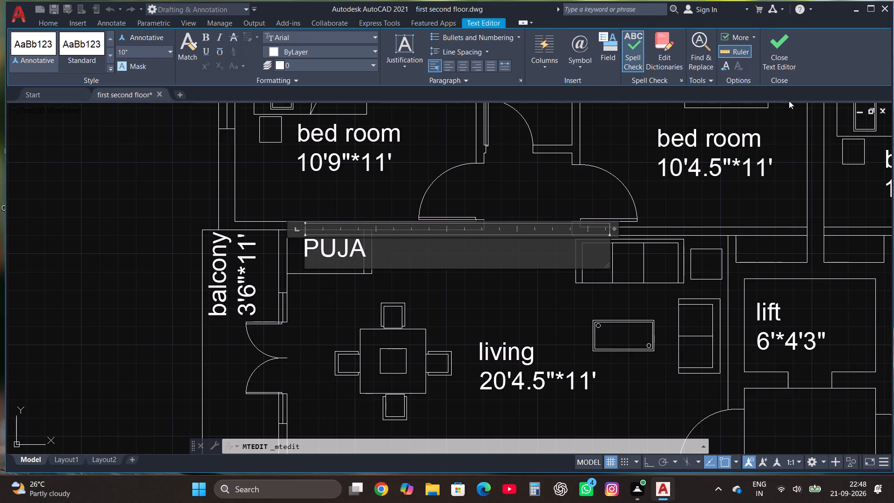
{"action": "left_click", "coordinate": [778, 40]}
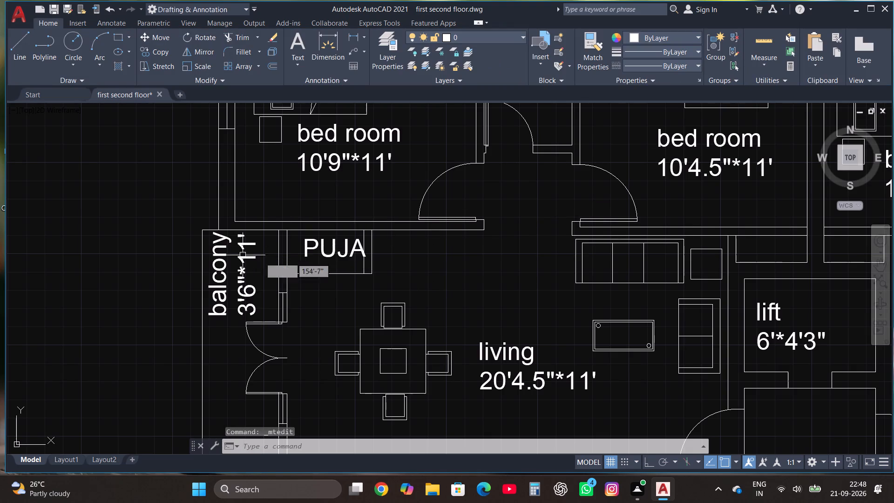
Move the "PUJA" label slightly southwest so it sits inside the west unit's niche.
{"action": "left_click", "coordinate": [327, 244]}
{"action": "left_click", "coordinate": [334, 245]}
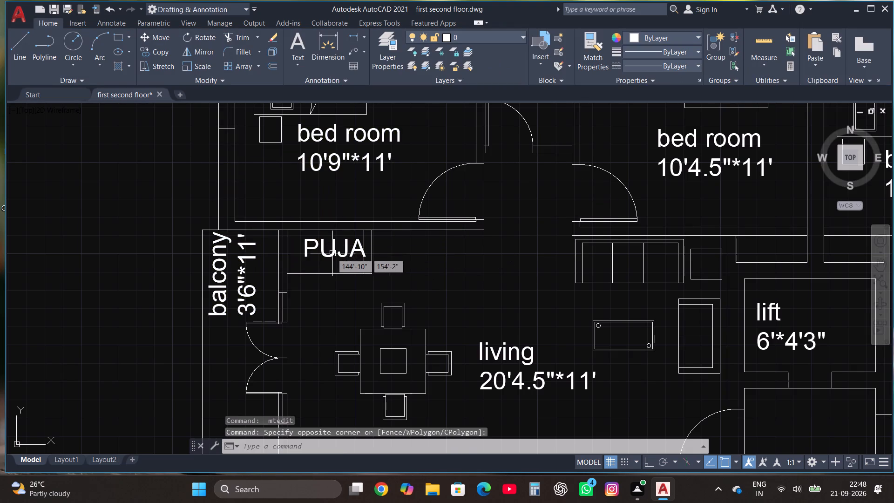
{"action": "left_click", "coordinate": [331, 253]}
{"action": "left_click", "coordinate": [161, 42]}
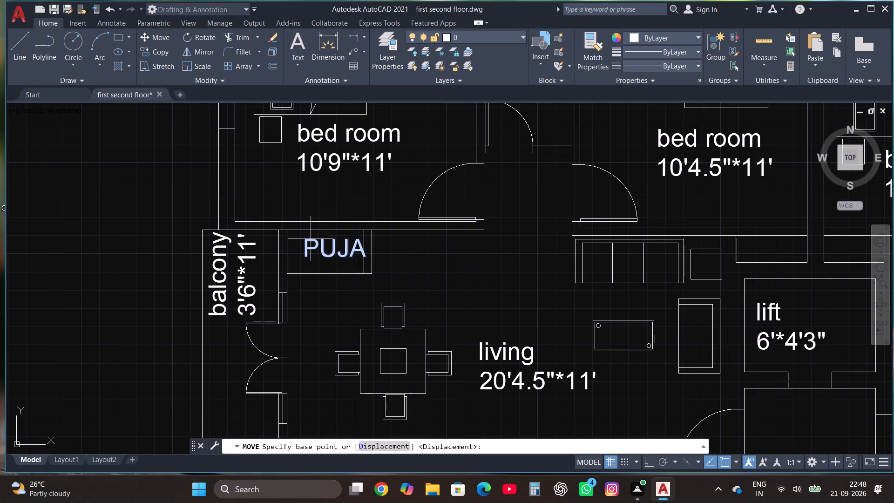
{"action": "left_click", "coordinate": [341, 248]}
{"action": "left_click", "coordinate": [330, 252]}
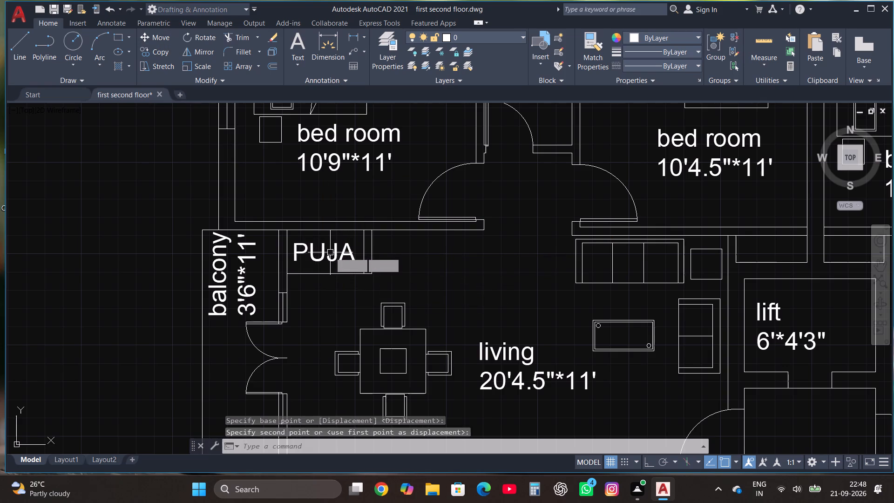
Copy the "PUJA" label into the matching niche at the northeast corner of the east unit's living room.
{"action": "left_click", "coordinate": [323, 248]}
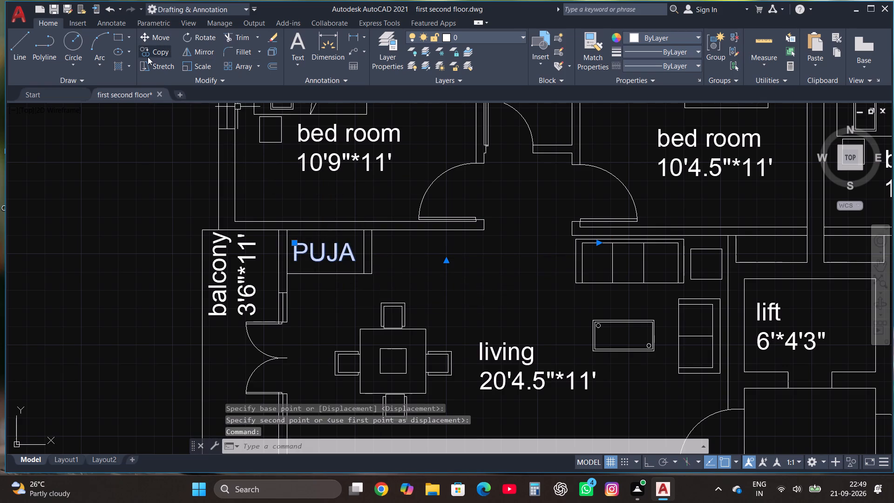
{"action": "left_click", "coordinate": [155, 50]}
{"action": "left_click", "coordinate": [329, 256]}
{"action": "scroll", "coordinate": [332, 259], "scroll_direction": "down", "scroll_amount": 2}
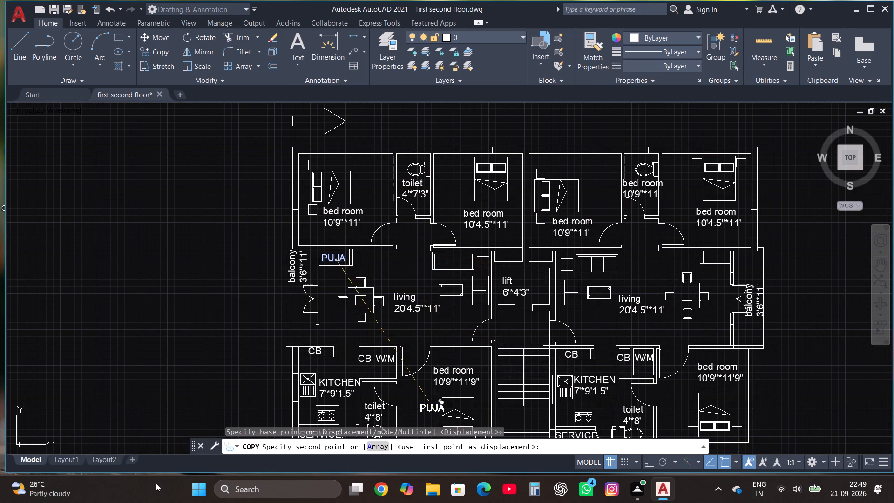
{"action": "scroll", "coordinate": [135, 433], "scroll_direction": "down", "scroll_amount": 2}
{"action": "scroll", "coordinate": [315, 355], "scroll_direction": "up", "scroll_amount": 3}
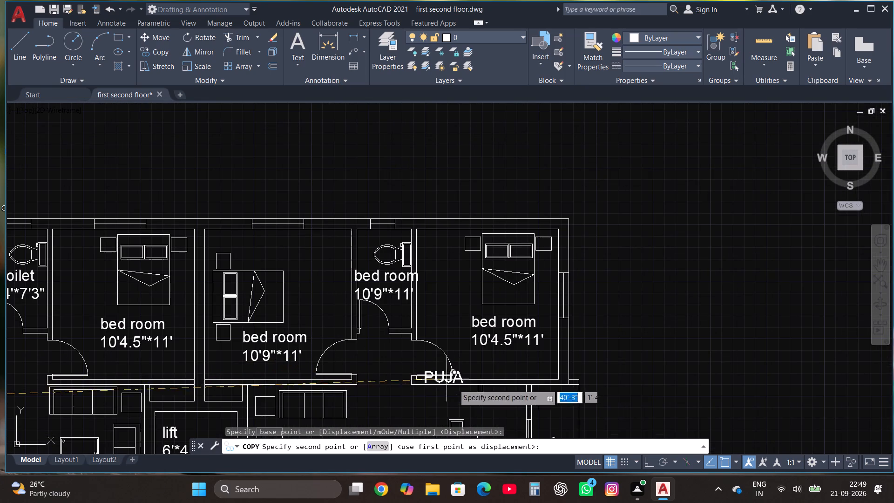
{"action": "scroll", "coordinate": [512, 389], "scroll_direction": "up", "scroll_amount": 3}
{"action": "scroll", "coordinate": [503, 373], "scroll_direction": "down", "scroll_amount": 1}
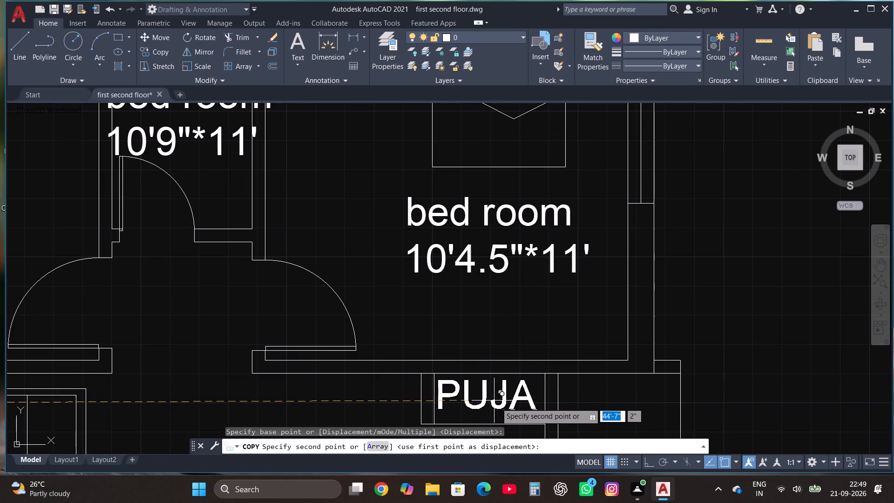
{"action": "left_click", "coordinate": [499, 403]}
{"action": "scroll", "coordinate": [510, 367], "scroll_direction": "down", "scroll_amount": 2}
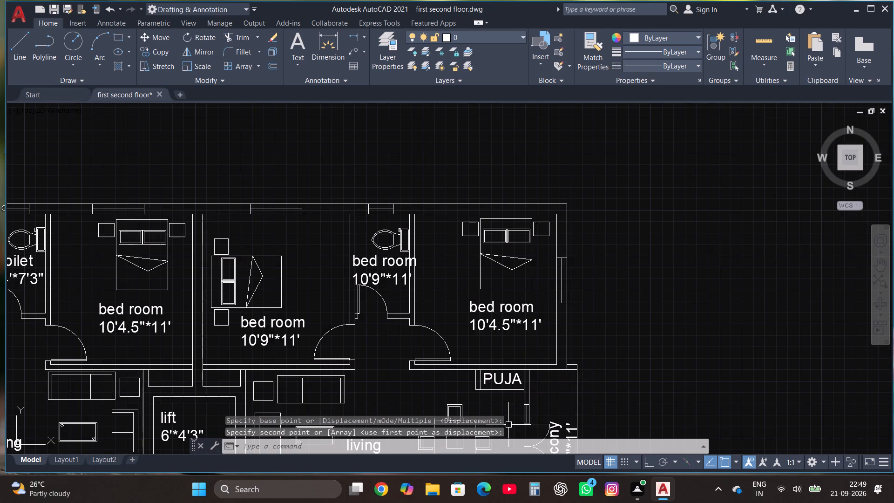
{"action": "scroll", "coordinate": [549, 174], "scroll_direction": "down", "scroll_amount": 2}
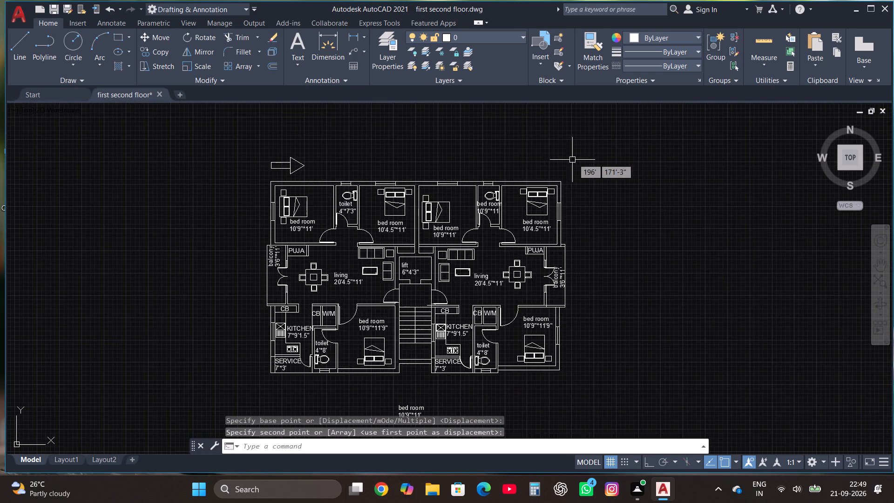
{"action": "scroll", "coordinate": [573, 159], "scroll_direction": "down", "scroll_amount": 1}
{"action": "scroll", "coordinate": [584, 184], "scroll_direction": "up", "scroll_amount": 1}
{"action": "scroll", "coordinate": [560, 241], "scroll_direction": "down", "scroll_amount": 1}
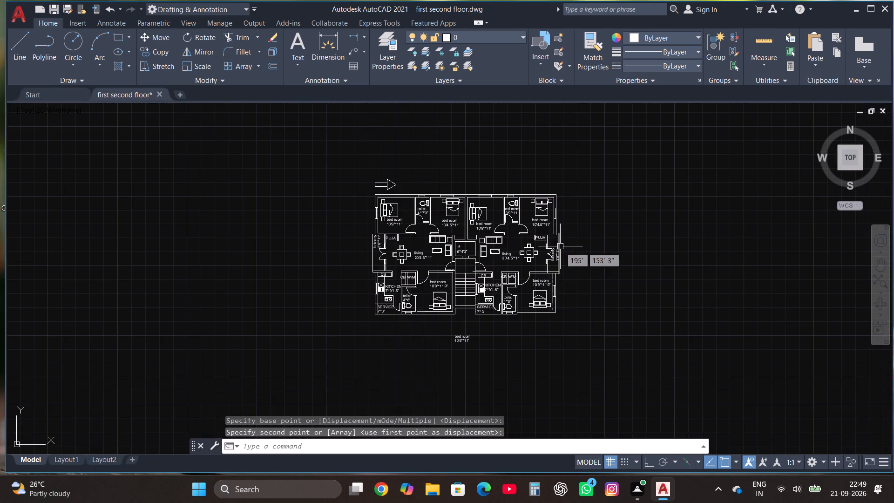
Replace the whole text of the spare bed room label below the floor plan with "FIRST/SECOND FLOOR".
{"action": "scroll", "coordinate": [486, 361], "scroll_direction": "up", "scroll_amount": 2}
{"action": "left_click", "coordinate": [428, 308]}
{"action": "right_click", "coordinate": [427, 308]}
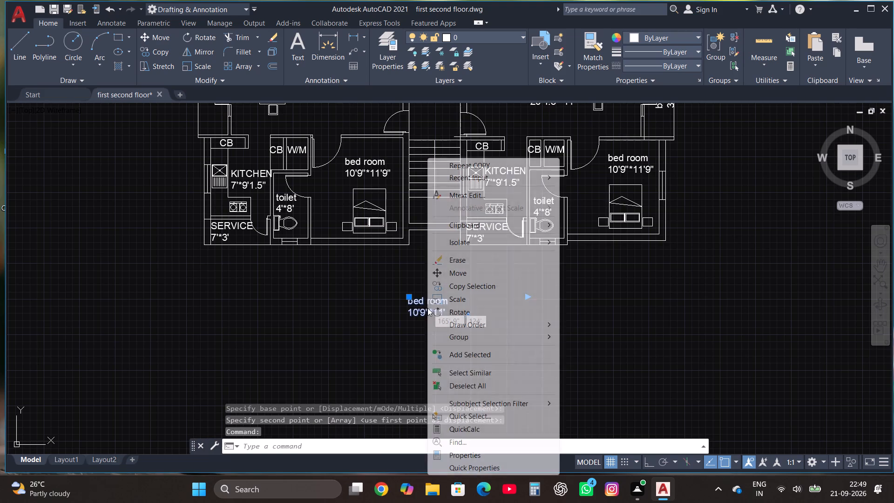
{"action": "left_click", "coordinate": [463, 197]}
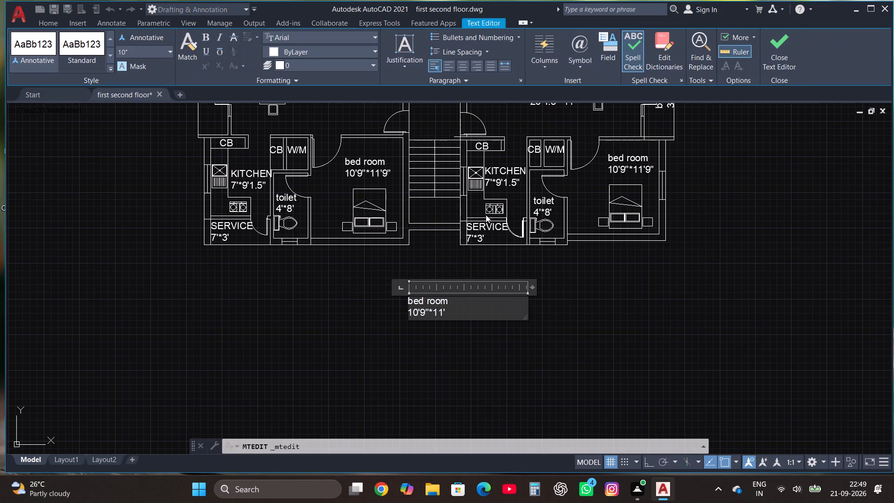
{"action": "left_click", "coordinate": [479, 320]}
{"action": "left_click", "coordinate": [469, 313]}
{"action": "key", "text": "BackSpace"}
{"action": "key", "text": "BackSpace"}
{"action": "key", "text": "BackSpace"}
{"action": "key", "text": "BackSpace"}
{"action": "key", "text": "BackSpace"}
{"action": "key", "text": "BackSpace"}
{"action": "key", "text": "BackSpace"}
{"action": "key", "text": "BackSpace"}
{"action": "key", "text": "BackSpace"}
{"action": "key", "text": "BackSpace"}
{"action": "key", "text": "BackSpace"}
{"action": "key", "text": "BackSpace"}
{"action": "key", "text": "BackSpace"}
{"action": "key", "text": "BackSpace"}
{"action": "key", "text": "BackSpace"}
{"action": "key", "text": "BackSpace"}
{"action": "key", "text": "BackSpace"}
{"action": "key", "text": "BackSpace"}
{"action": "key", "text": "BackSpace"}
{"action": "key", "text": "BackSpace"}
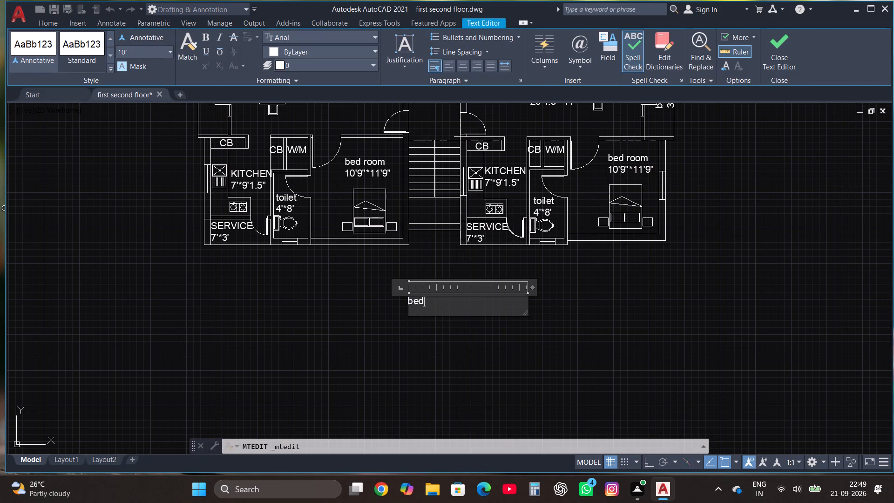
{"action": "type", "text": "FIR"}
{"action": "type", "text": "ST/SECOND FLOOR"}
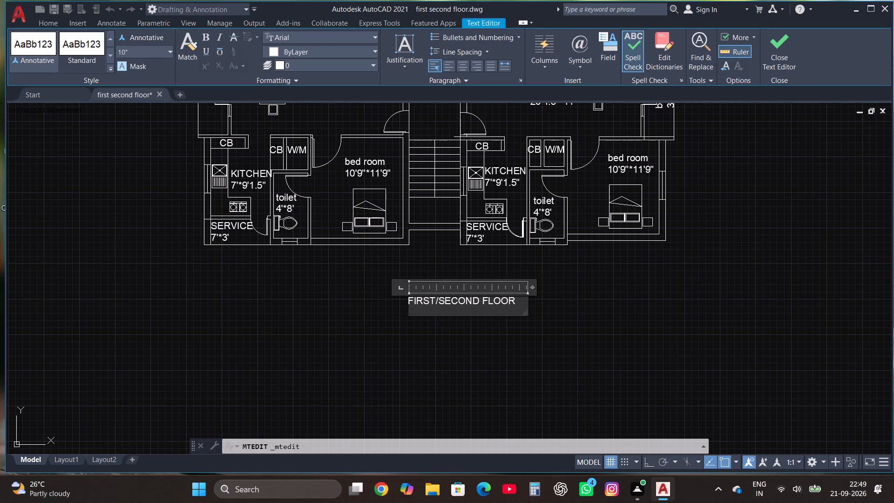
{"action": "left_click", "coordinate": [773, 49]}
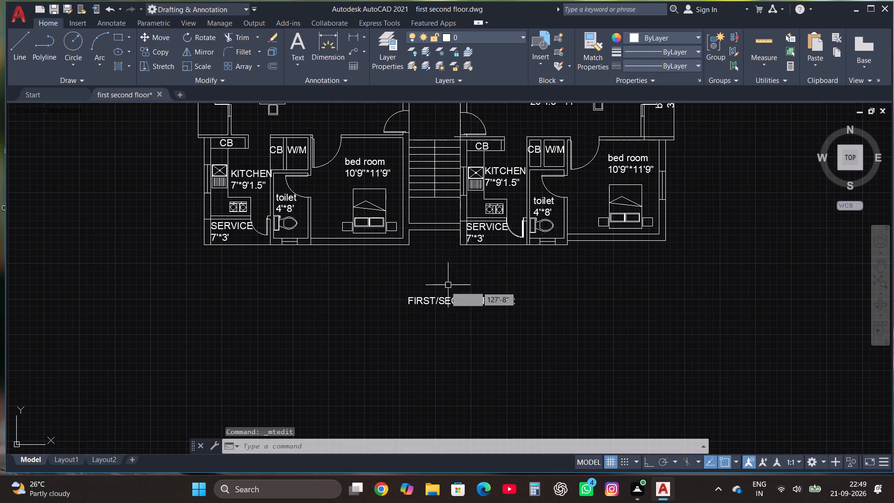
Scale up the "FIRST/SECOND FLOOR" text so it reads as the plan's title, much larger than the room labels.
{"action": "left_click", "coordinate": [436, 302]}
{"action": "left_click", "coordinate": [212, 59]}
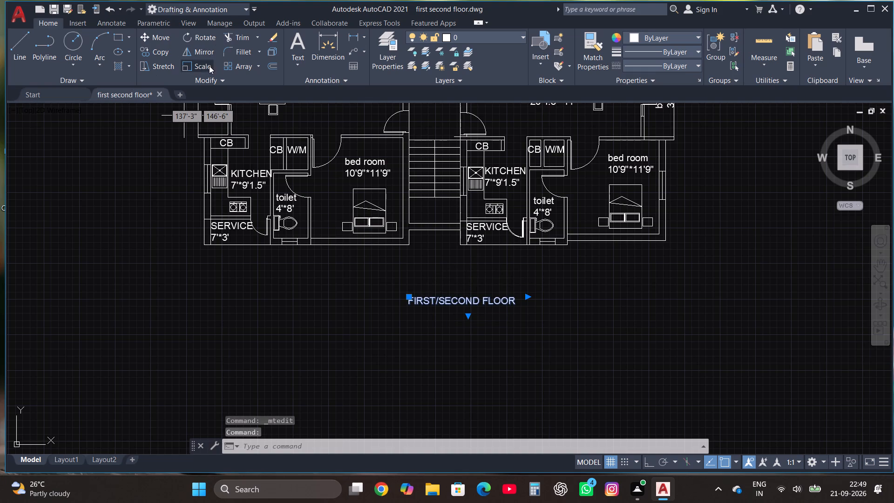
{"action": "left_click", "coordinate": [202, 69]}
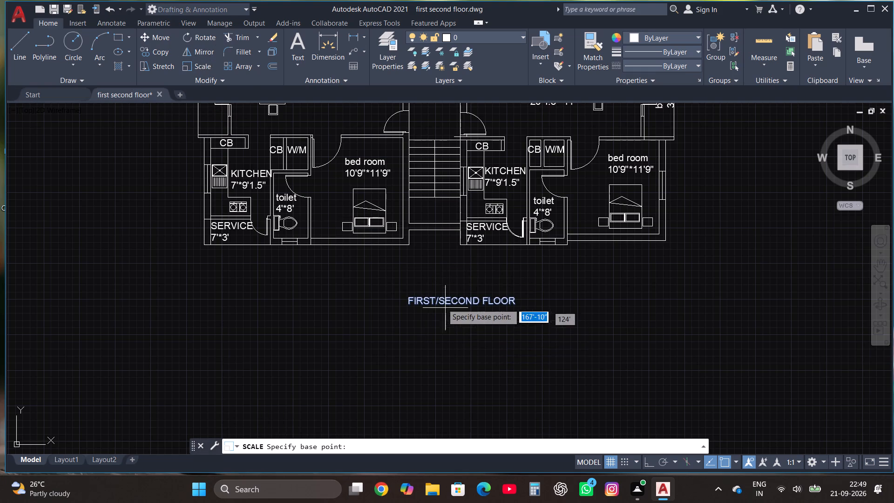
{"action": "left_click", "coordinate": [442, 304]}
{"action": "left_click", "coordinate": [620, 314]}
{"action": "scroll", "coordinate": [620, 327], "scroll_direction": "down", "scroll_amount": 2}
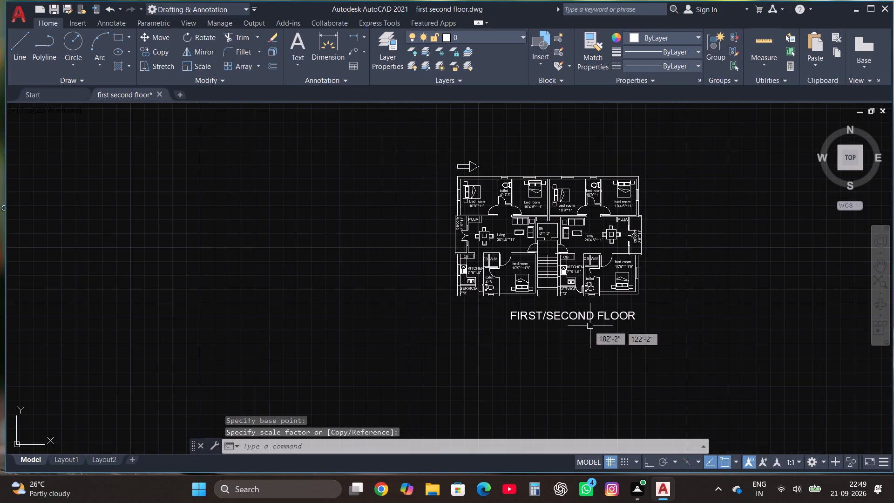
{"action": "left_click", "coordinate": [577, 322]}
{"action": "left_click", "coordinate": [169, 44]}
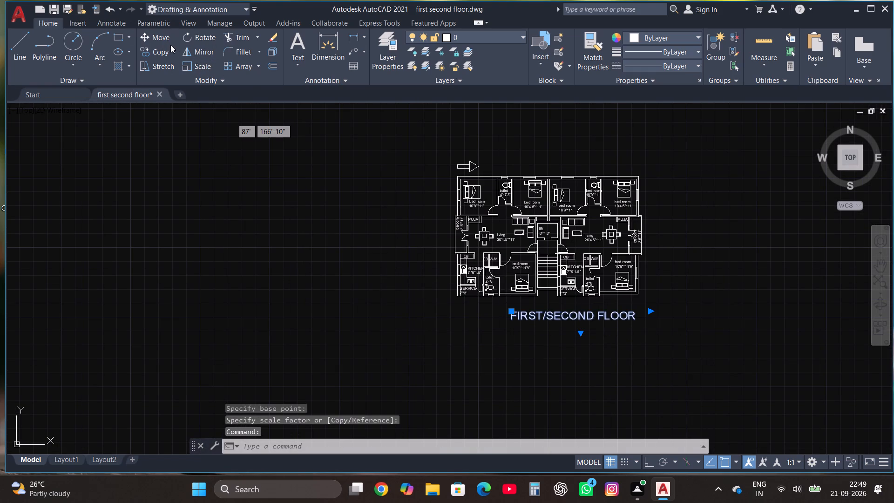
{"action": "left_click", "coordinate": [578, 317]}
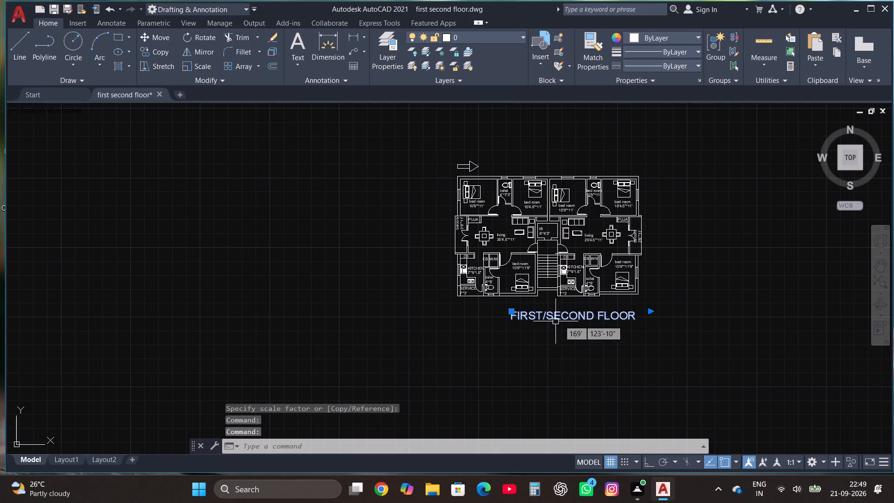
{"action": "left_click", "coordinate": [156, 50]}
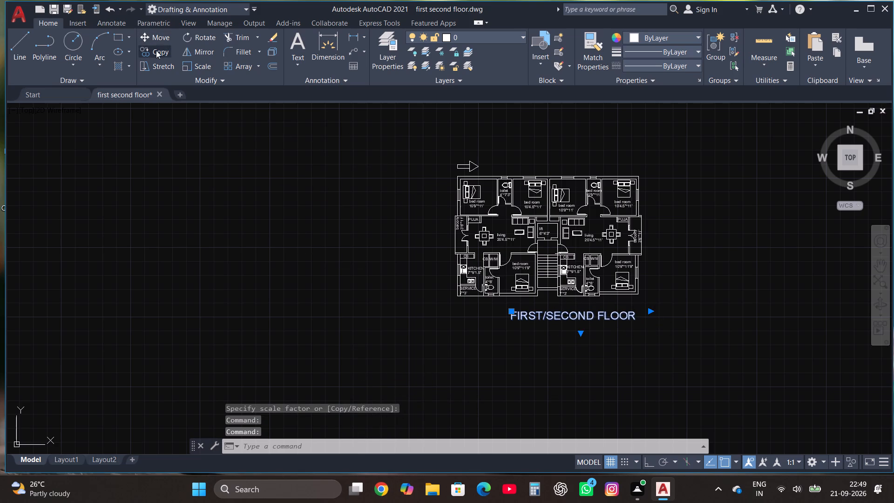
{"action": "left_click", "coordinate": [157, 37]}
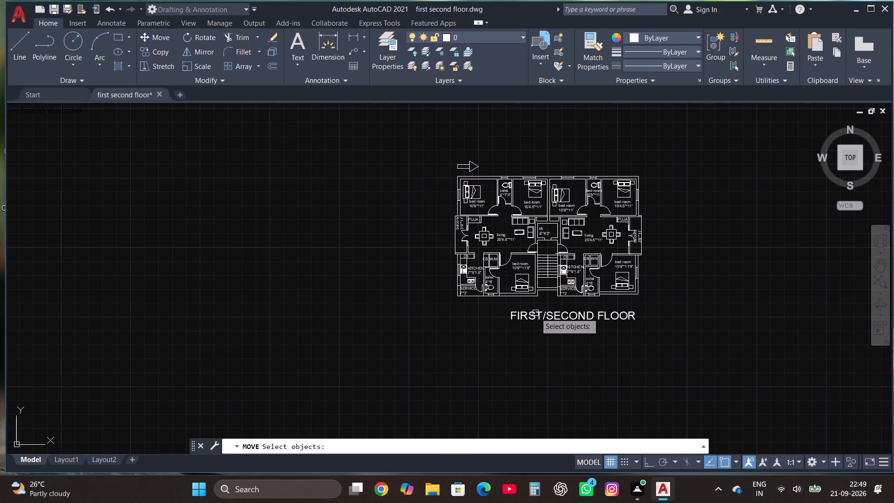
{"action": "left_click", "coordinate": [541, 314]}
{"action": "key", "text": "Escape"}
Move the "FIRST/SECOND FLOOR" title west so it sits roughly centred beneath the floor plan.
{"action": "left_click", "coordinate": [525, 313]}
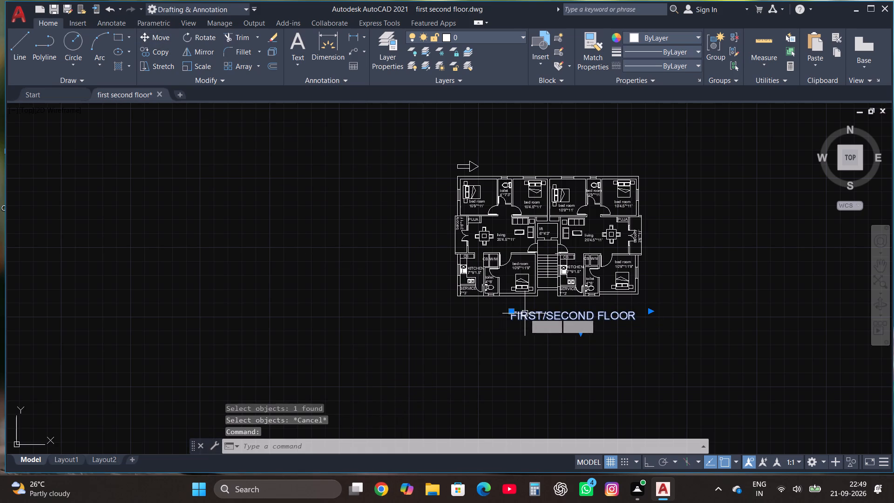
{"action": "left_click", "coordinate": [144, 40]}
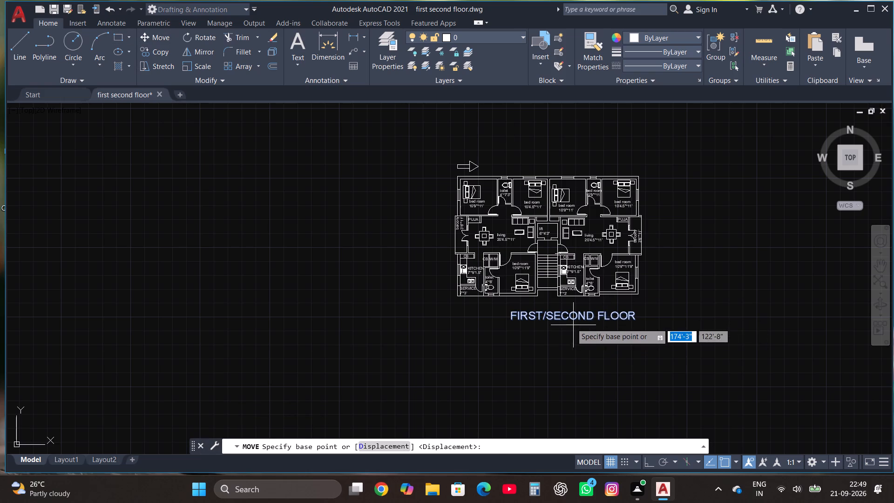
{"action": "left_click", "coordinate": [565, 319]}
{"action": "left_click", "coordinate": [551, 321]}
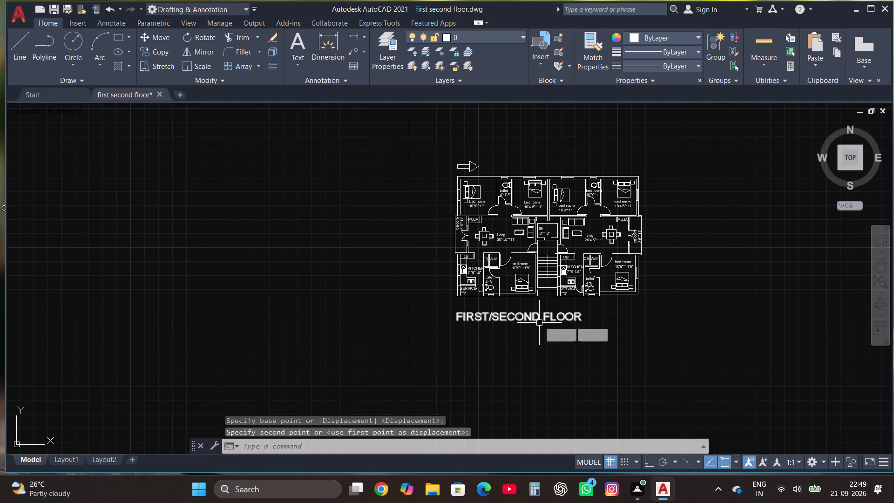
{"action": "left_click", "coordinate": [538, 321]}
{"action": "key", "text": "F8"}
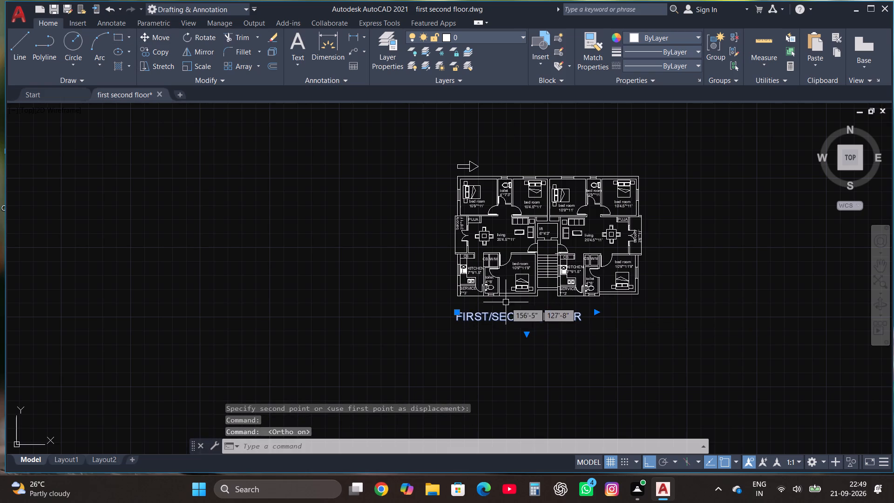
{"action": "key", "text": "F8"}
{"action": "left_click", "coordinate": [153, 33]}
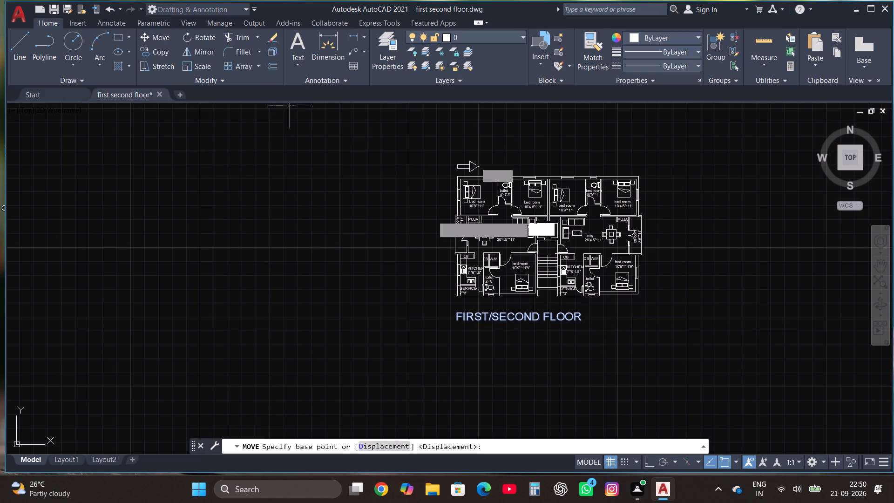
{"action": "left_click", "coordinate": [504, 316]}
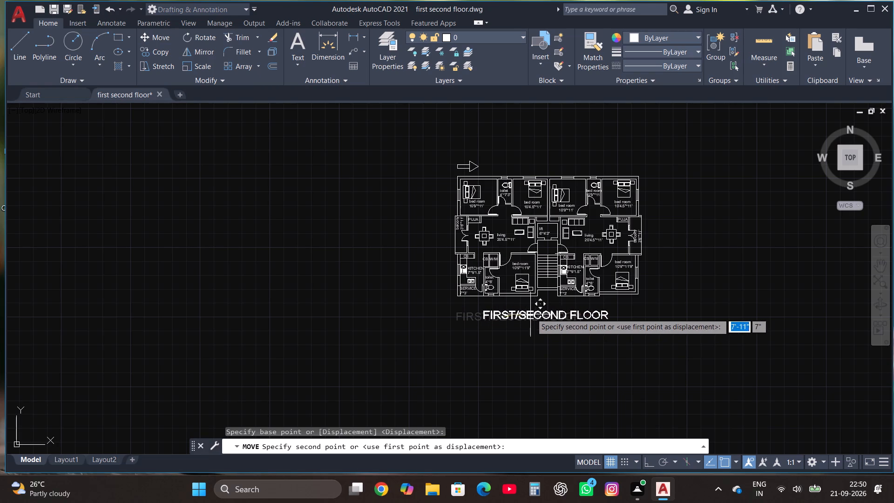
{"action": "left_click", "coordinate": [536, 317]}
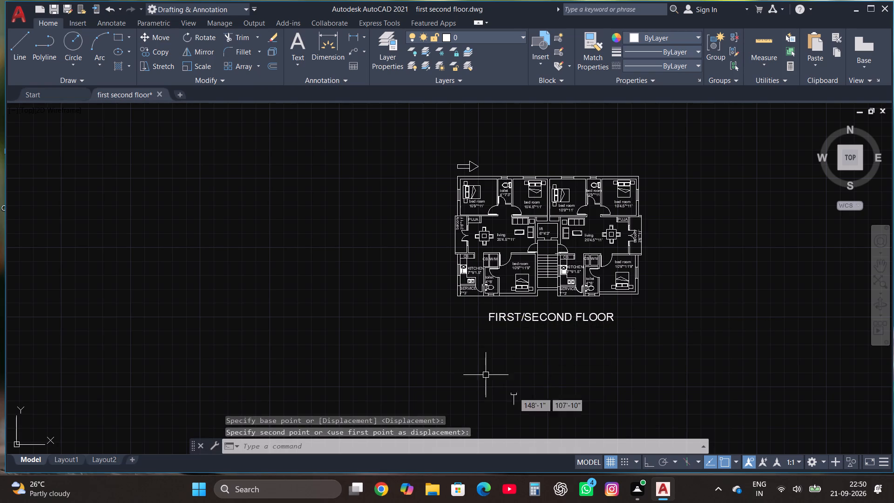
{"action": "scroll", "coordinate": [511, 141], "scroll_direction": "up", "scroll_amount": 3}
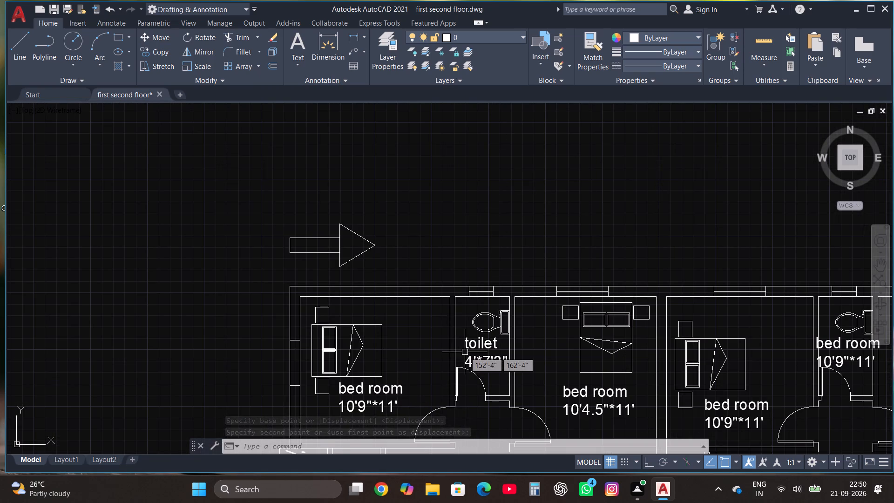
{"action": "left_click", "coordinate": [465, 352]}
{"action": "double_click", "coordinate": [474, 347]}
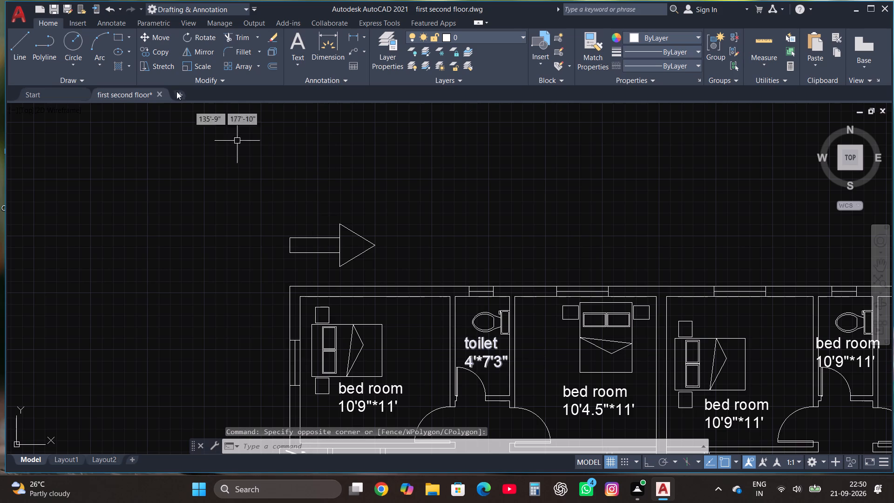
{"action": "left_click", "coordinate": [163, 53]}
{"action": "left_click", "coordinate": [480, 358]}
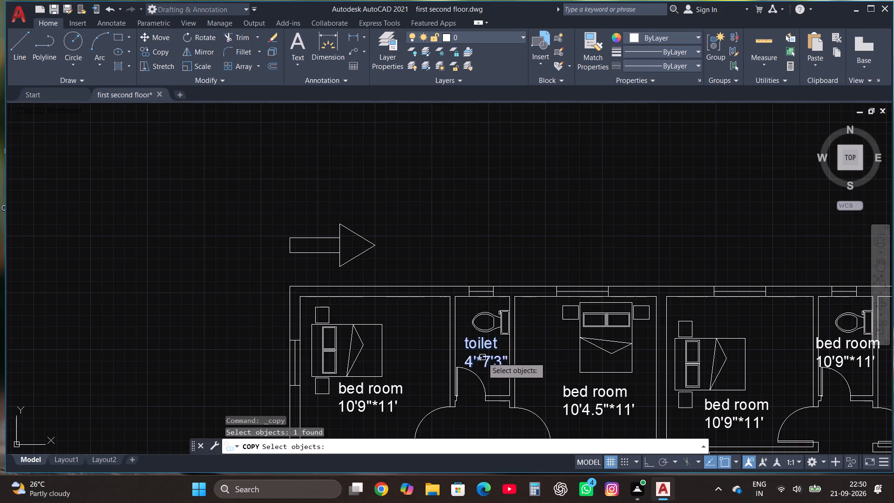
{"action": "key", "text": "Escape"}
Copy the west unit's north toilet label to just beyond the tip of the direction arrow above the plan.
{"action": "left_click", "coordinate": [478, 342]}
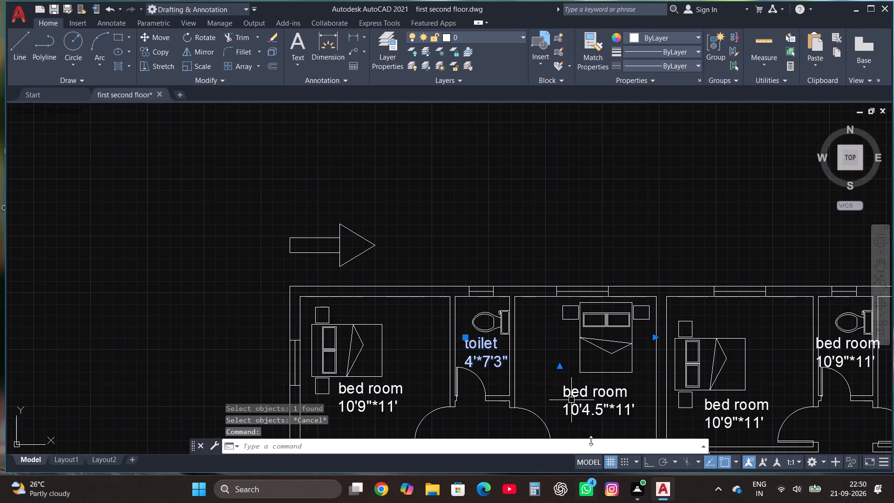
{"action": "left_click", "coordinate": [162, 47]}
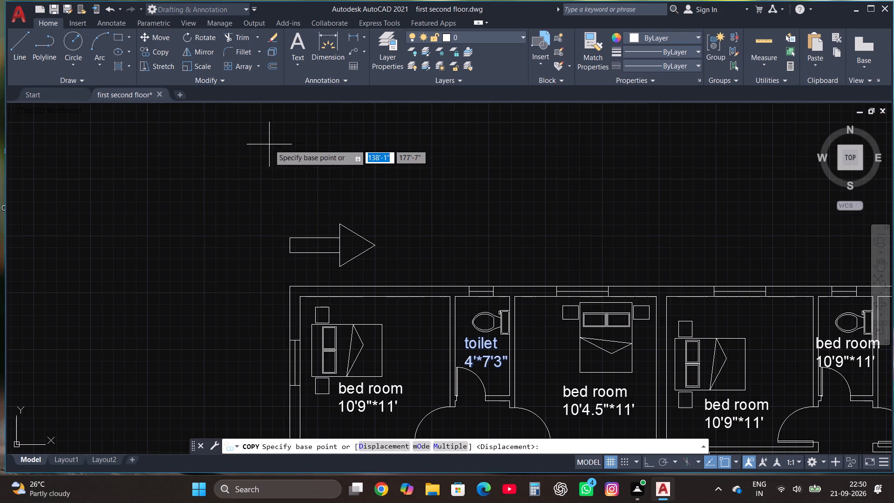
{"action": "left_click", "coordinate": [468, 350]}
{"action": "left_click", "coordinate": [391, 229]}
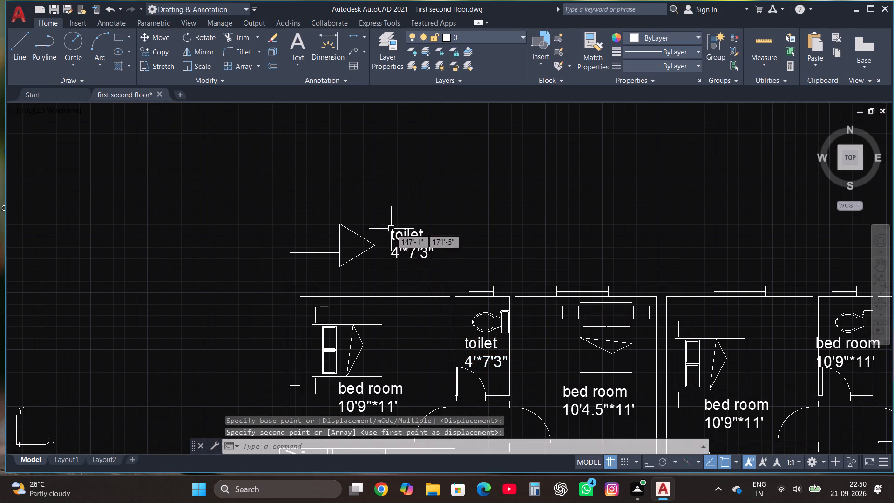
Replace the whole text of the copied toilet label beside the direction arrow with "N".
{"action": "left_click", "coordinate": [393, 233]}
{"action": "right_click", "coordinate": [393, 233]}
{"action": "left_click", "coordinate": [446, 194]}
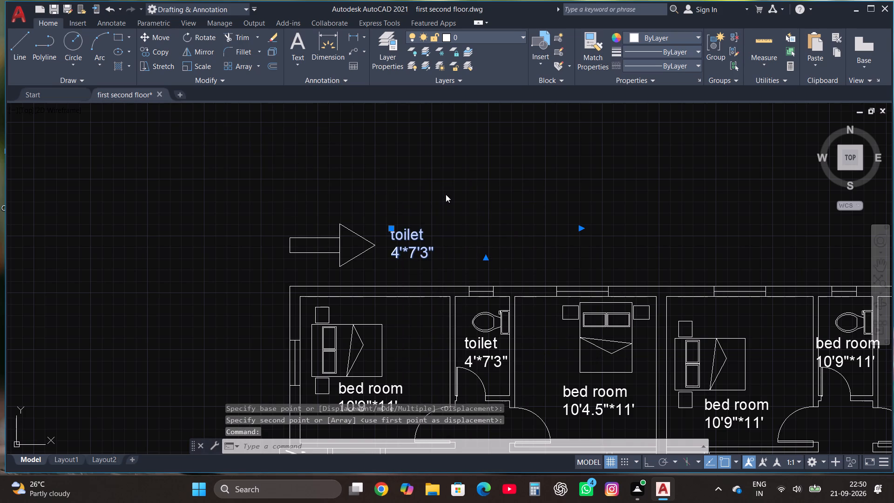
{"action": "key", "text": "BackSpace"}
{"action": "key", "text": "BackSpace"}
{"action": "key", "text": "BackSpace"}
{"action": "key", "text": "BackSpace"}
{"action": "key", "text": "BackSpace"}
{"action": "key", "text": "BackSpace"}
{"action": "key", "text": "BackSpace"}
{"action": "key", "text": "BackSpace"}
{"action": "key", "text": "BackSpace"}
{"action": "key", "text": "BackSpace"}
{"action": "key", "text": "BackSpace"}
{"action": "key", "text": "BackSpace"}
{"action": "key", "text": "BackSpace"}
{"action": "key", "text": "BackSpace"}
{"action": "key", "text": "BackSpace"}
{"action": "key", "text": "BackSpace"}
{"action": "key", "text": "BackSpace"}
{"action": "key", "text": "BackSpace"}
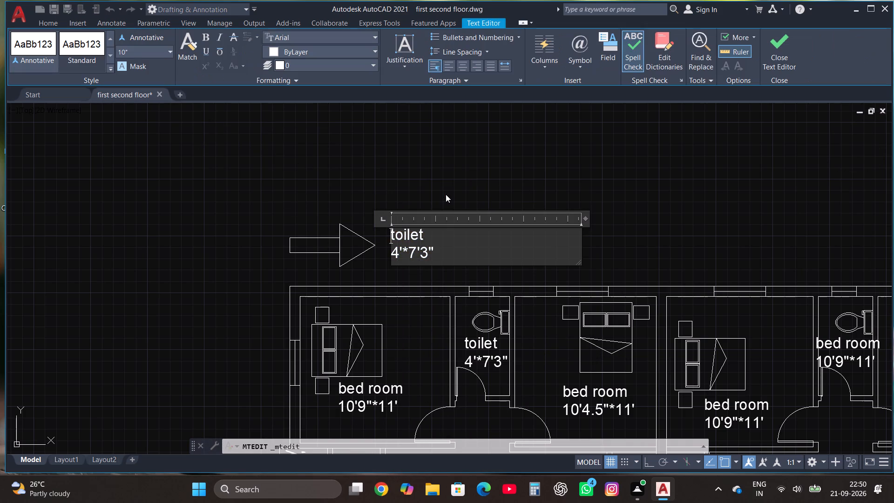
{"action": "left_click", "coordinate": [469, 260]}
{"action": "key", "text": "BackSpace"}
{"action": "key", "text": "BackSpace"}
{"action": "key", "text": "BackSpace"}
{"action": "key", "text": "BackSpace"}
{"action": "key", "text": "BackSpace"}
{"action": "key", "text": "BackSpace"}
{"action": "key", "text": "BackSpace"}
{"action": "key", "text": "BackSpace"}
{"action": "key", "text": "BackSpace"}
{"action": "key", "text": "BackSpace"}
{"action": "key", "text": "BackSpace"}
{"action": "key", "text": "BackSpace"}
{"action": "key", "text": "BackSpace"}
{"action": "key", "text": "BackSpace"}
{"action": "key", "text": "BackSpace"}
{"action": "key", "text": "BackSpace"}
{"action": "key", "text": "BackSpace"}
{"action": "key", "text": "BackSpace"}
{"action": "key", "text": "BackSpace"}
{"action": "key", "text": "BackSpace"}
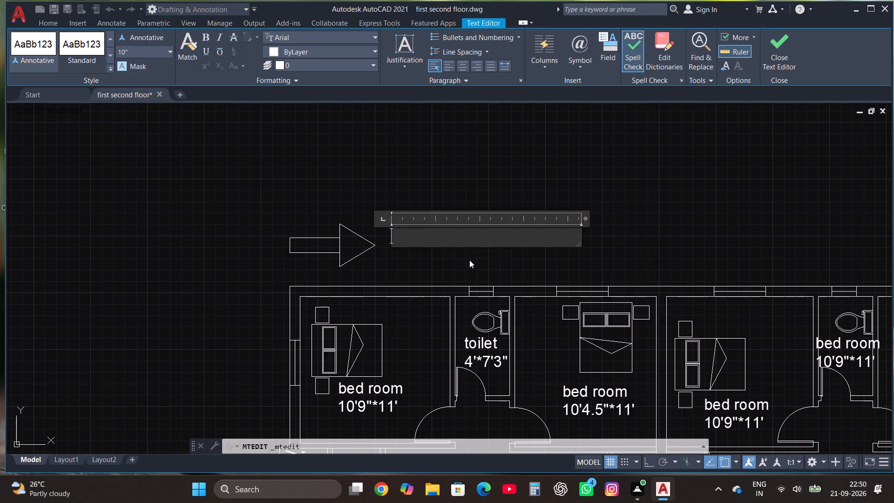
{"action": "key", "text": "n"}
{"action": "left_click", "coordinate": [779, 43]}
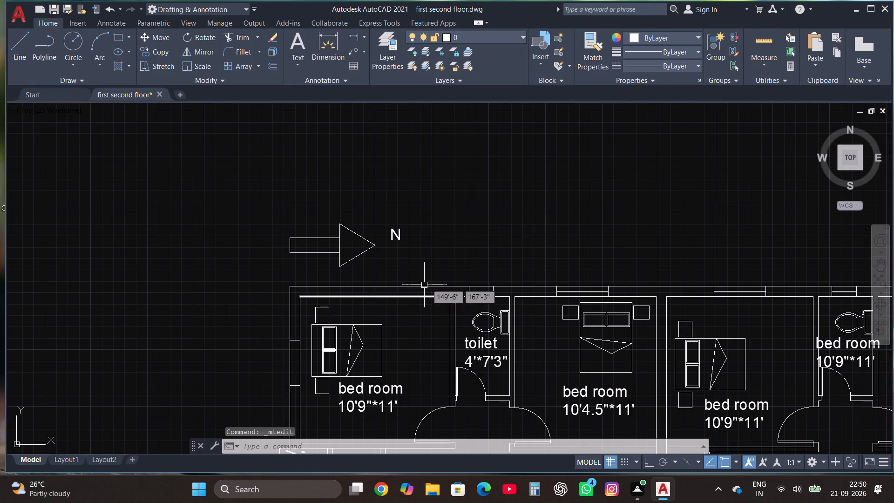
Move the "N" label slightly down so it lines up with the tip of the direction arrow.
{"action": "left_click", "coordinate": [402, 239]}
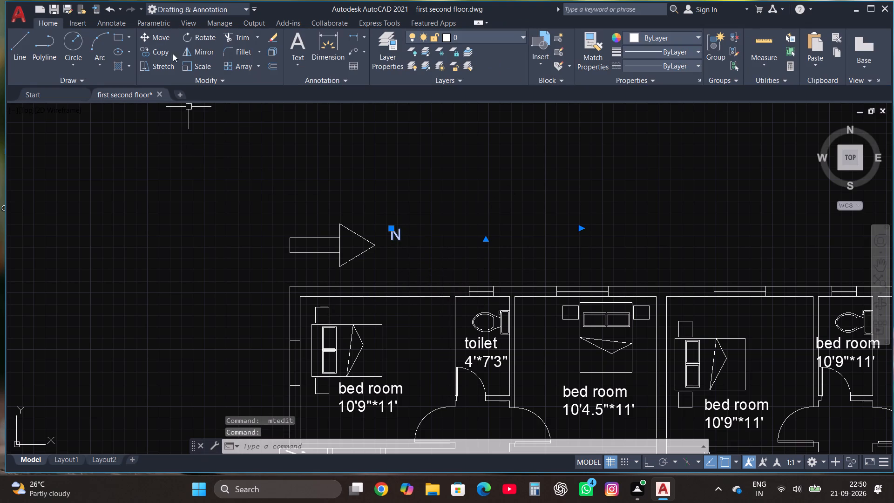
{"action": "left_click", "coordinate": [161, 36]}
{"action": "left_click", "coordinate": [398, 227]}
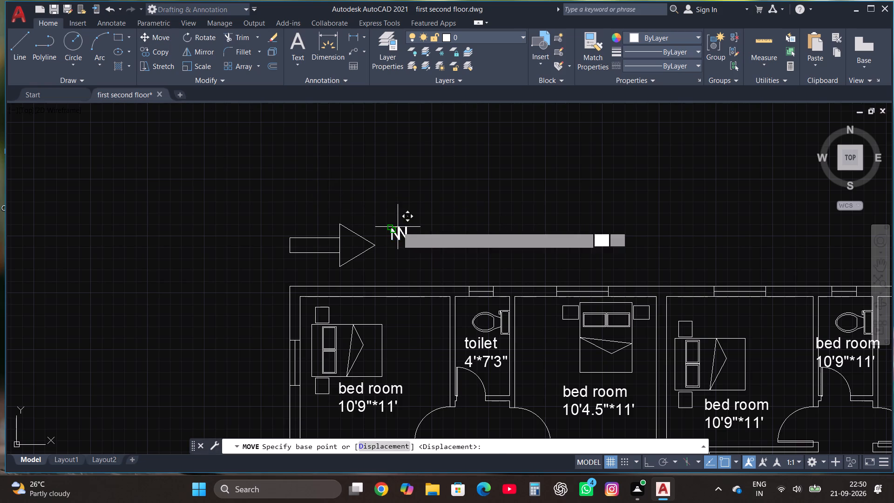
{"action": "left_click", "coordinate": [389, 239]}
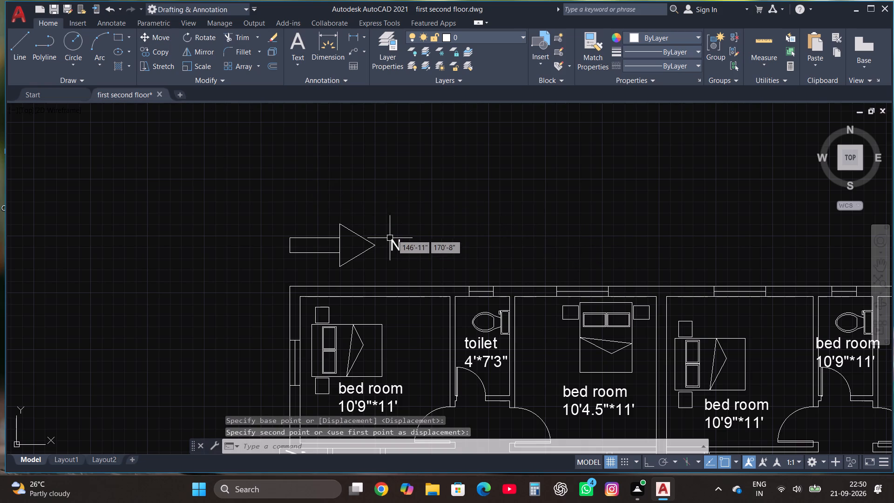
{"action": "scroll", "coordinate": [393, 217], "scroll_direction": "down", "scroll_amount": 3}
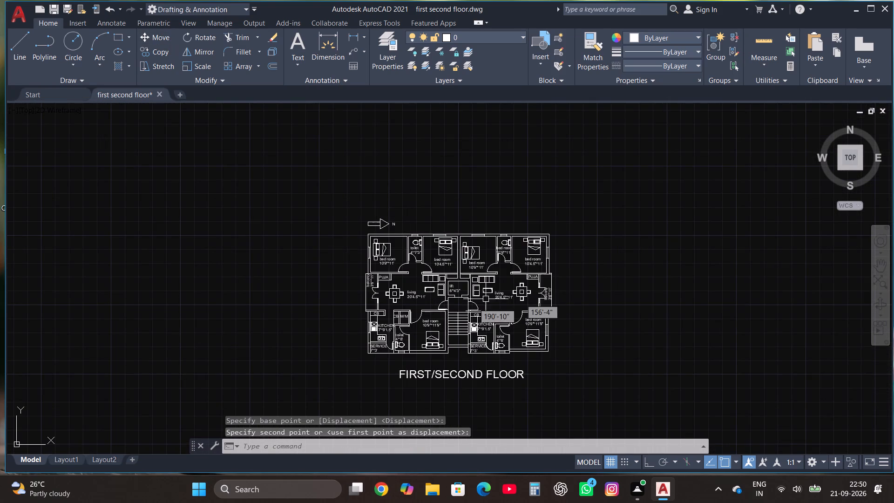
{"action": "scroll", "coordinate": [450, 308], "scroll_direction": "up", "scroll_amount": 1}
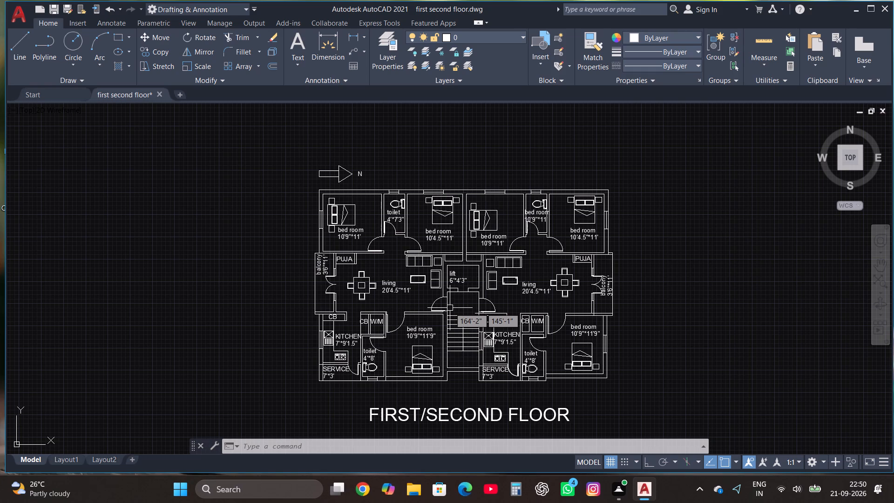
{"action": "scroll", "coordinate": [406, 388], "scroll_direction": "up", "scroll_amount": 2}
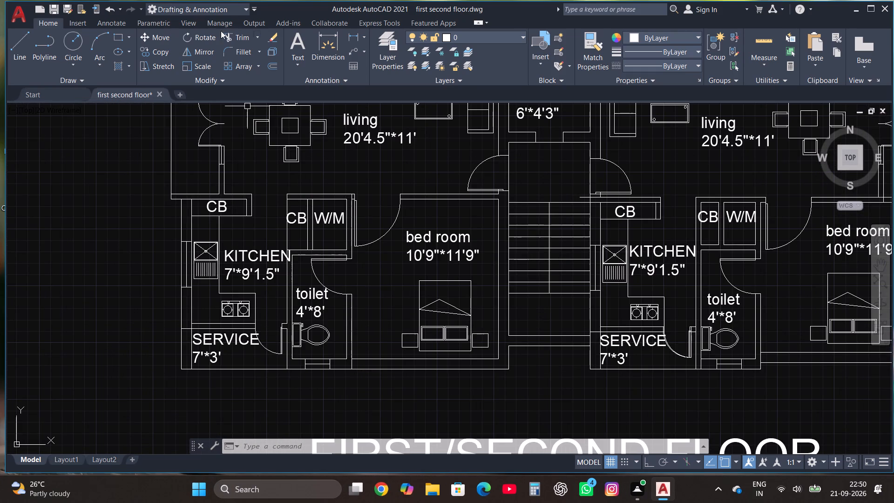
Start the Trim command for the floor plan's linework.
{"action": "left_click", "coordinate": [236, 40]}
{"action": "scroll", "coordinate": [332, 370], "scroll_direction": "down", "scroll_amount": 2}
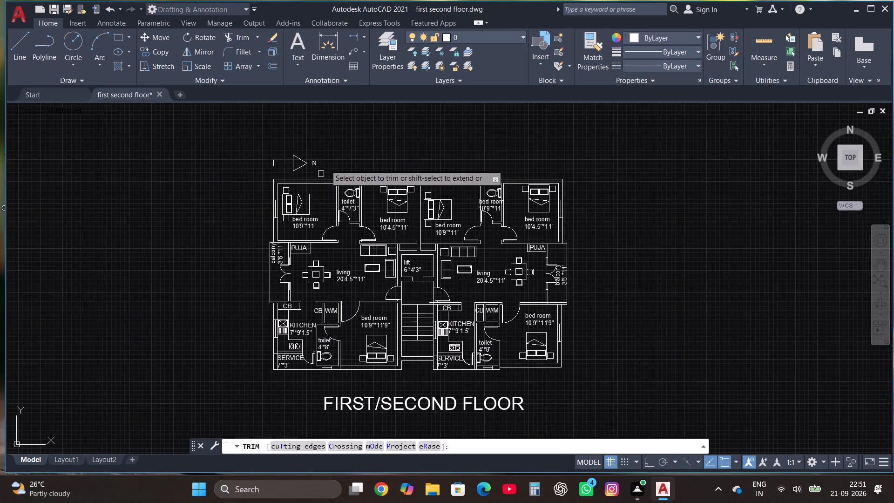
{"action": "scroll", "coordinate": [331, 158], "scroll_direction": "up", "scroll_amount": 2}
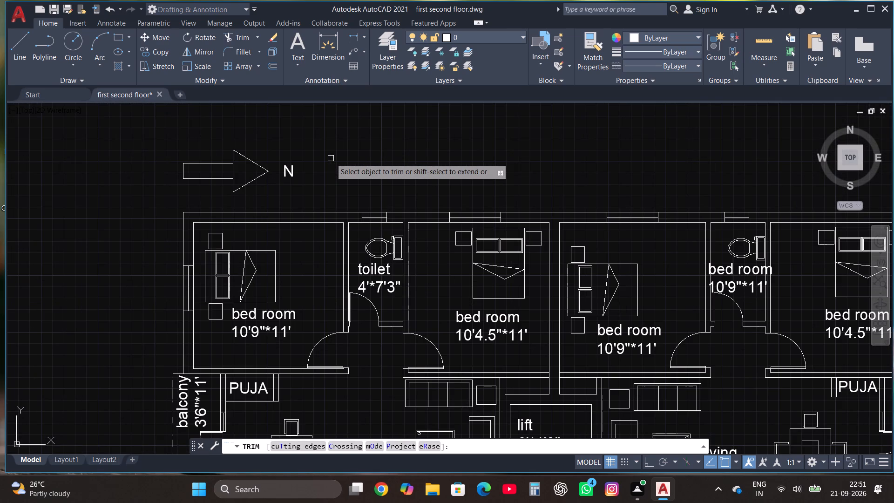
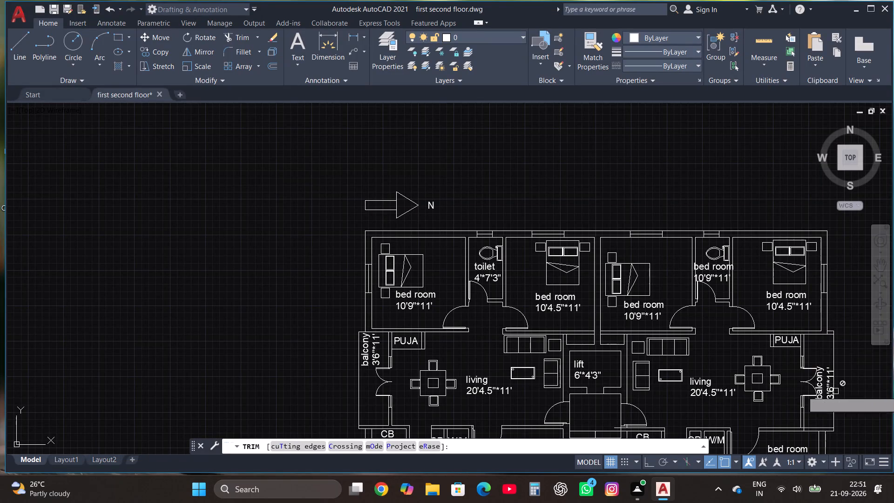
Trim the leftover wall lines where the right-hand flat's balcony walls meet the bedroom and living room walls.
{"action": "scroll", "coordinate": [830, 322], "scroll_direction": "up", "scroll_amount": 4}
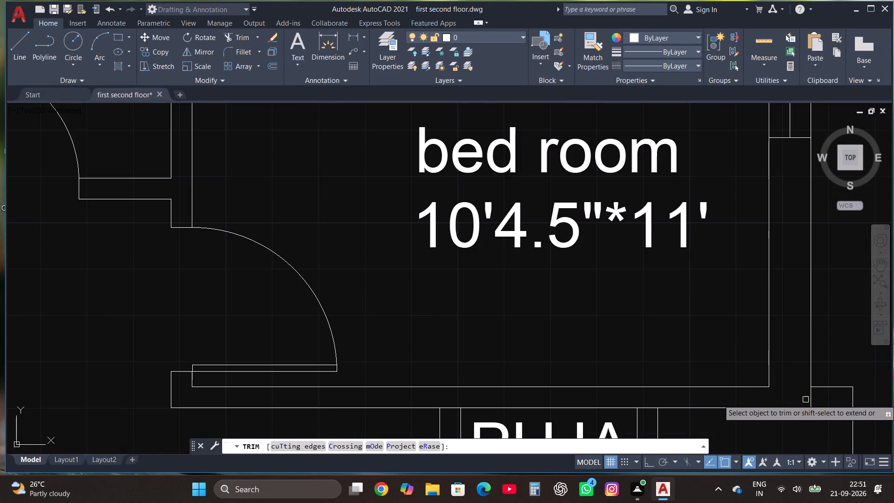
{"action": "left_click", "coordinate": [806, 400]}
{"action": "left_click", "coordinate": [813, 398]}
{"action": "scroll", "coordinate": [672, 230], "scroll_direction": "down", "scroll_amount": 3}
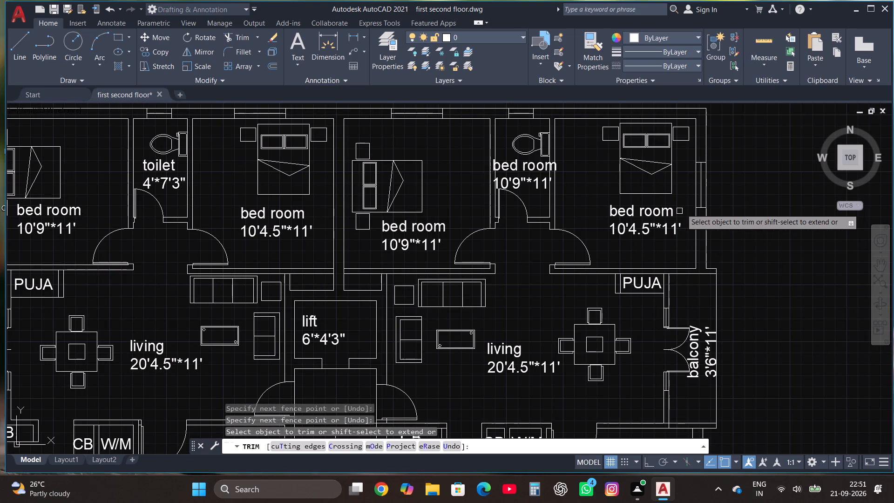
{"action": "scroll", "coordinate": [671, 305], "scroll_direction": "down", "scroll_amount": 1}
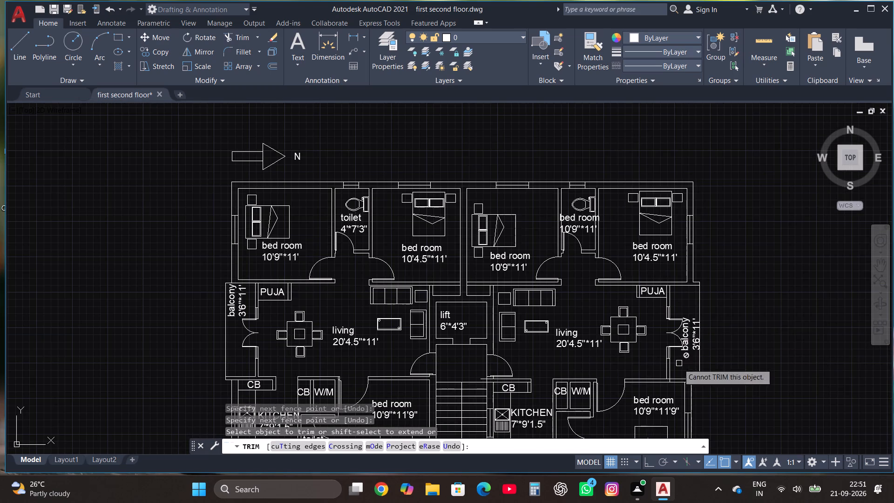
{"action": "scroll", "coordinate": [669, 286], "scroll_direction": "up", "scroll_amount": 3}
{"action": "left_click", "coordinate": [669, 284]}
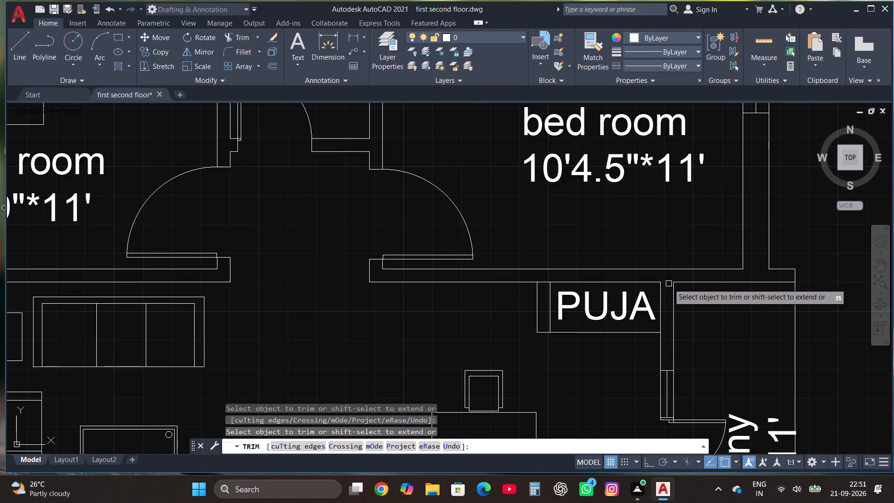
{"action": "scroll", "coordinate": [663, 238], "scroll_direction": "down", "scroll_amount": 3}
{"action": "scroll", "coordinate": [664, 340], "scroll_direction": "up", "scroll_amount": 4}
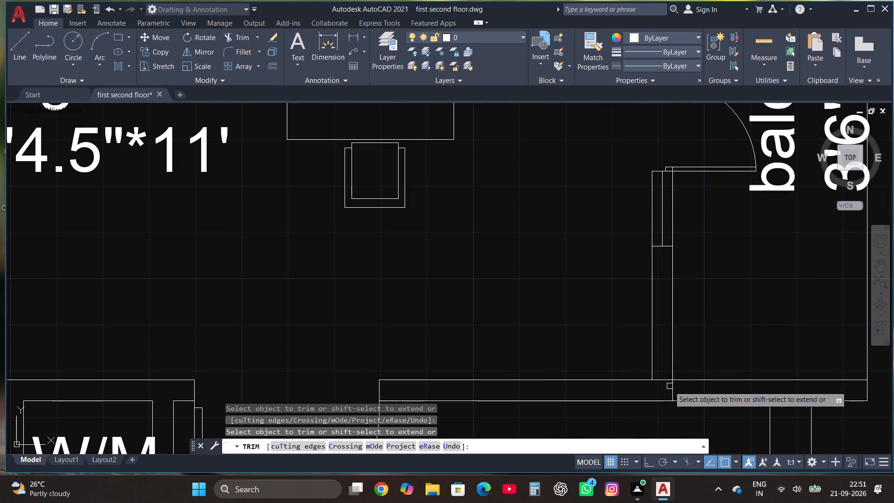
{"action": "left_click", "coordinate": [665, 378]}
{"action": "left_click", "coordinate": [673, 389]}
Trim the leftover wall lines at the lower toilet wall junctions with the bedroom and service area in both flats.
{"action": "scroll", "coordinate": [662, 237], "scroll_direction": "down", "scroll_amount": 3}
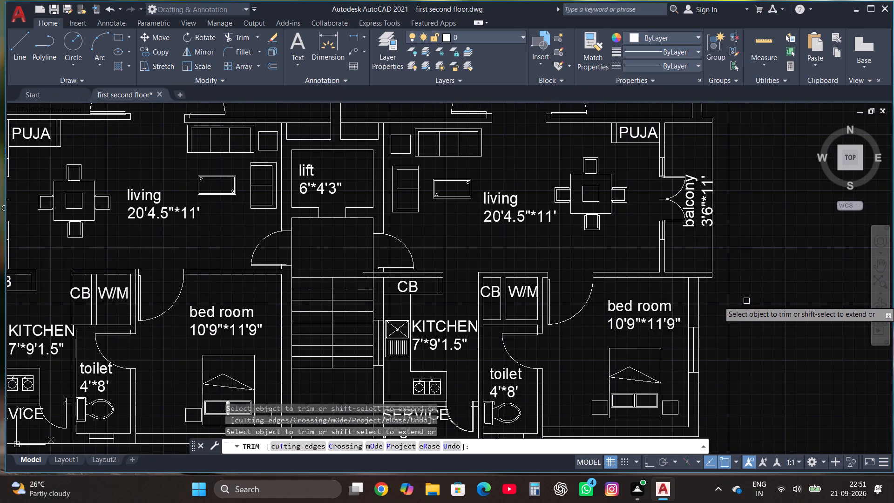
{"action": "scroll", "coordinate": [746, 301], "scroll_direction": "down", "scroll_amount": 1}
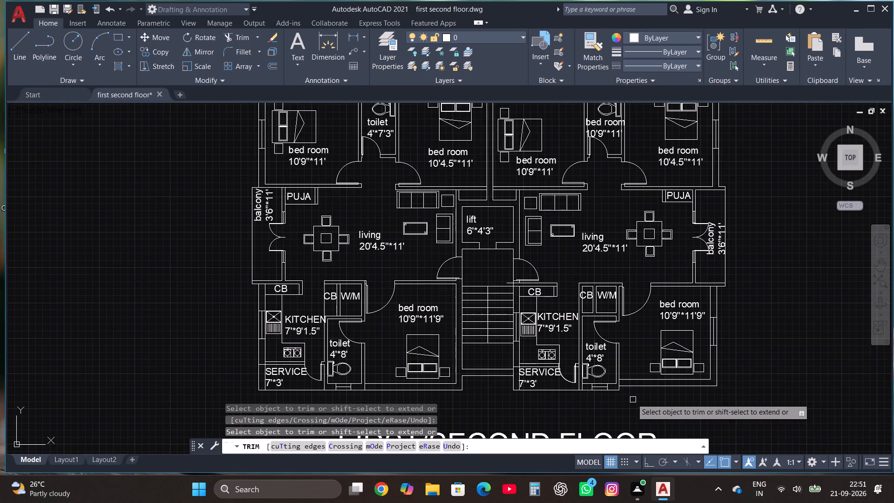
{"action": "scroll", "coordinate": [622, 400], "scroll_direction": "up", "scroll_amount": 1}
{"action": "left_click", "coordinate": [616, 374]}
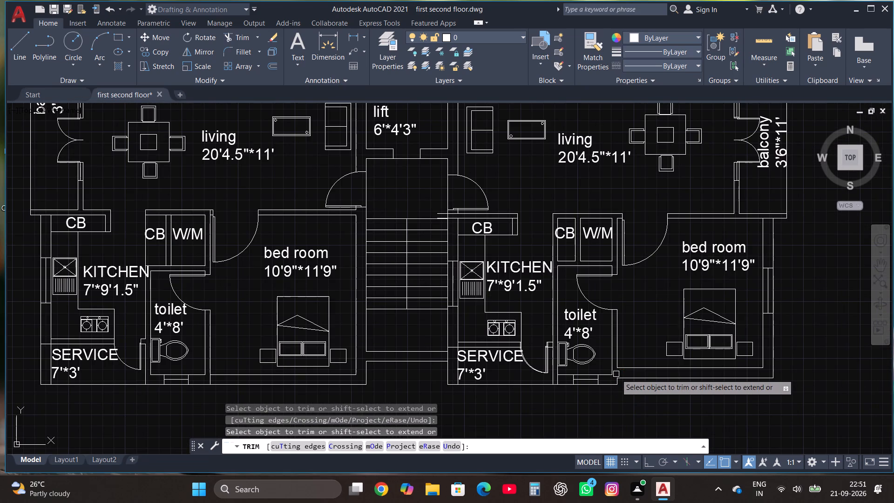
{"action": "left_click", "coordinate": [557, 381]}
{"action": "left_click", "coordinate": [557, 378]}
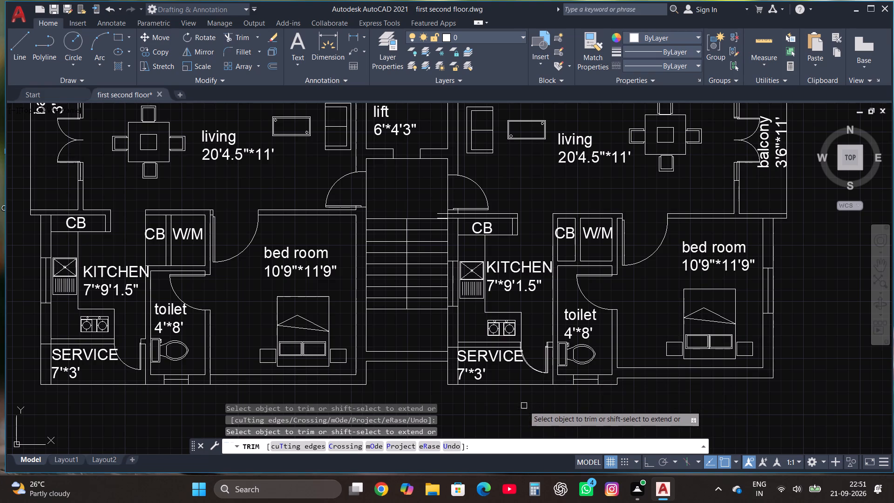
{"action": "scroll", "coordinate": [570, 396], "scroll_direction": "down", "scroll_amount": 2}
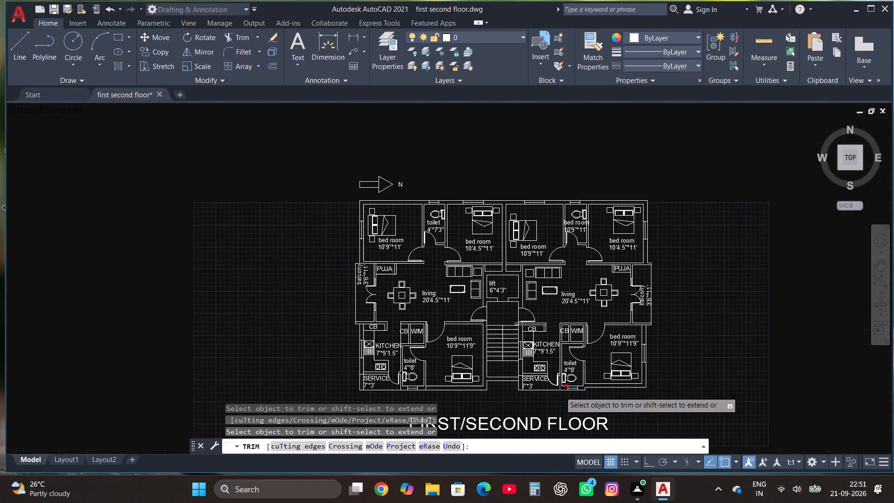
{"action": "scroll", "coordinate": [427, 392], "scroll_direction": "up", "scroll_amount": 3}
{"action": "left_click", "coordinate": [419, 381]}
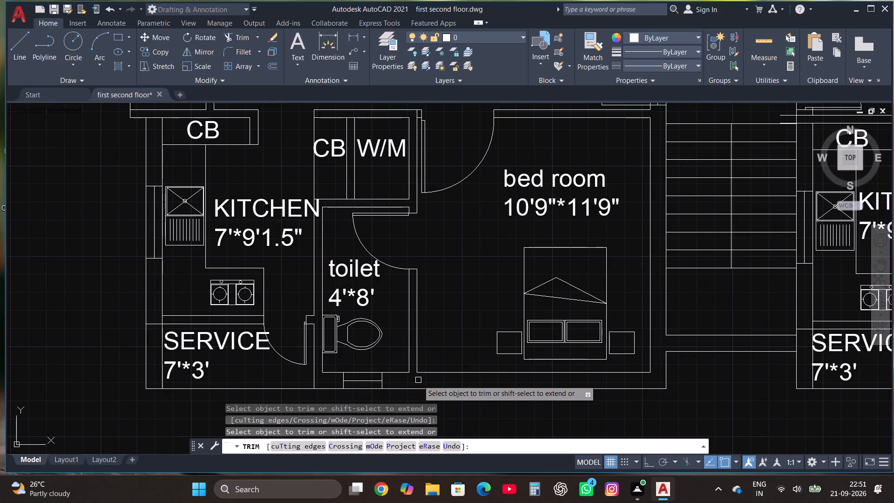
Trim the wall lines at the left flat's balcony and PUJA junctions and the right flat's PUJA partition, ending the Trim command.
{"action": "scroll", "coordinate": [418, 380], "scroll_direction": "down", "scroll_amount": 1}
{"action": "scroll", "coordinate": [134, 271], "scroll_direction": "down", "scroll_amount": 1}
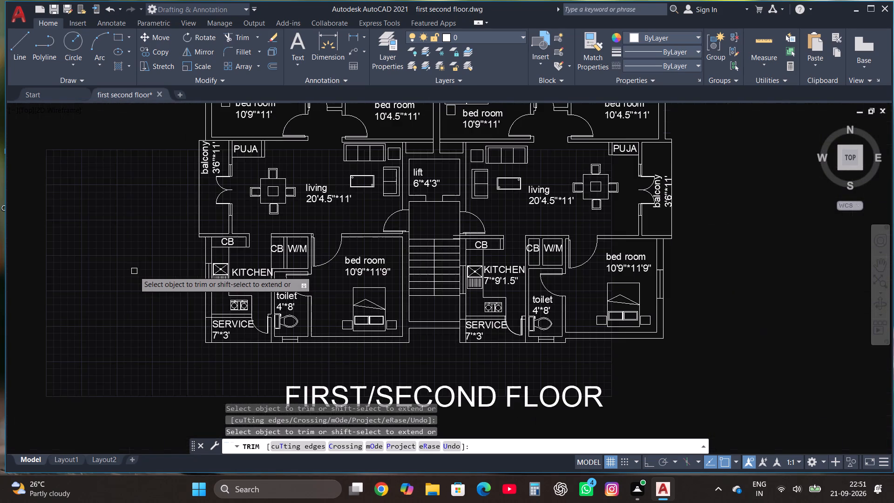
{"action": "scroll", "coordinate": [213, 142], "scroll_direction": "up", "scroll_amount": 3}
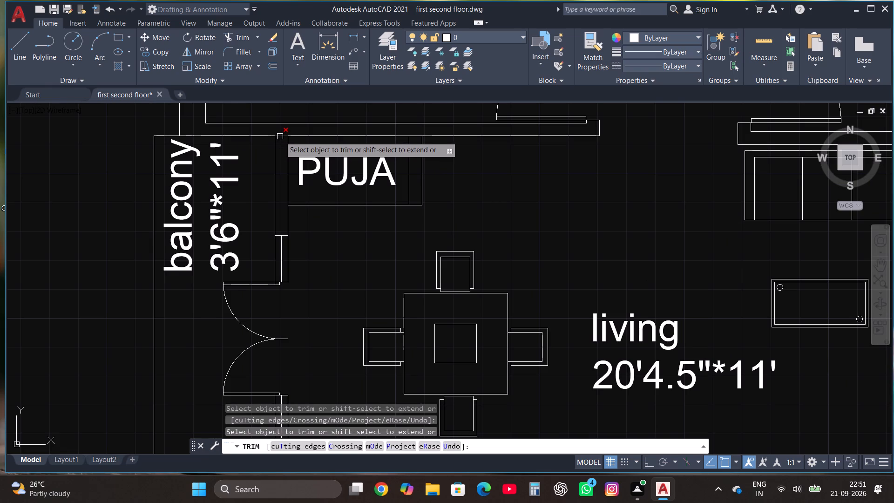
{"action": "left_click", "coordinate": [280, 136]}
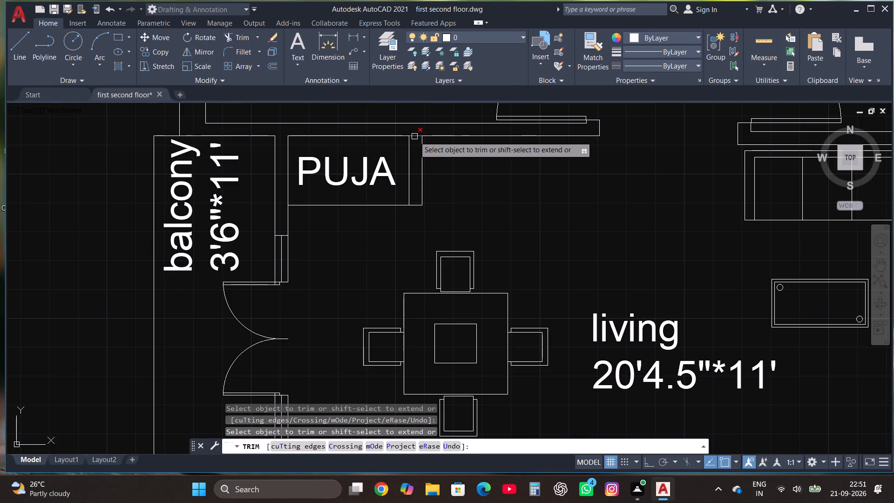
{"action": "left_click", "coordinate": [414, 136]}
{"action": "left_click", "coordinate": [414, 136]}
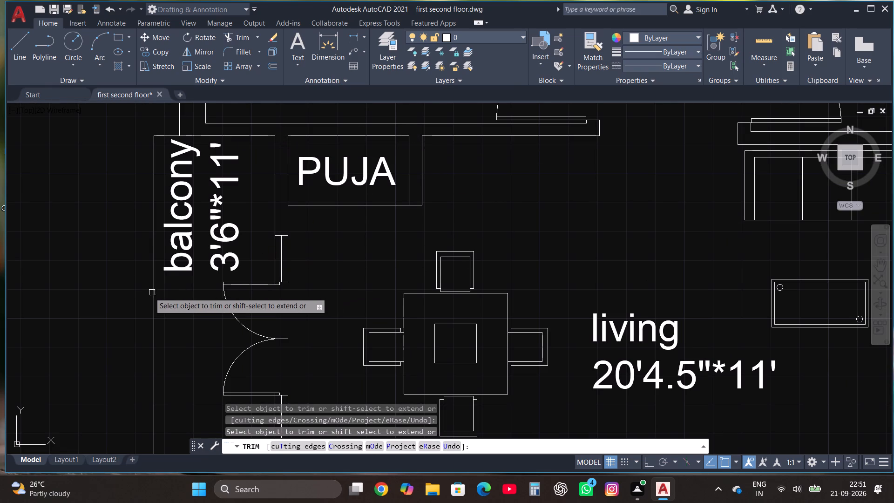
{"action": "scroll", "coordinate": [137, 281], "scroll_direction": "down", "scroll_amount": 4}
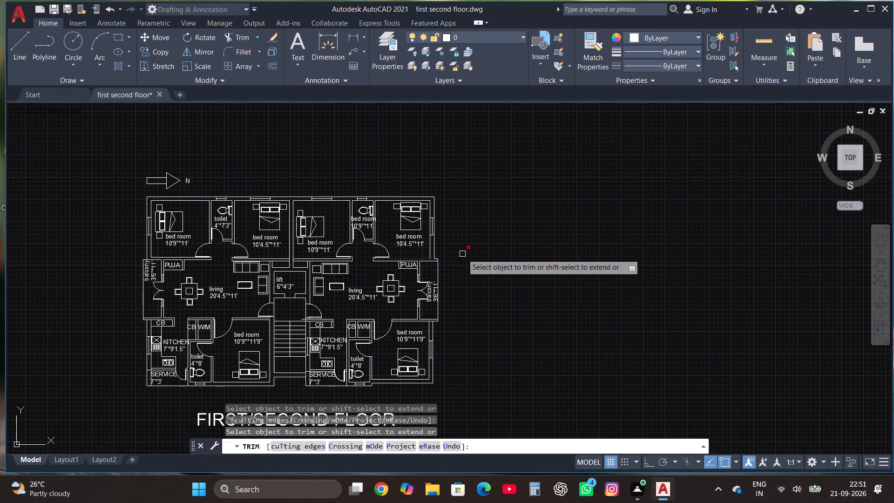
{"action": "scroll", "coordinate": [413, 268], "scroll_direction": "up", "scroll_amount": 4}
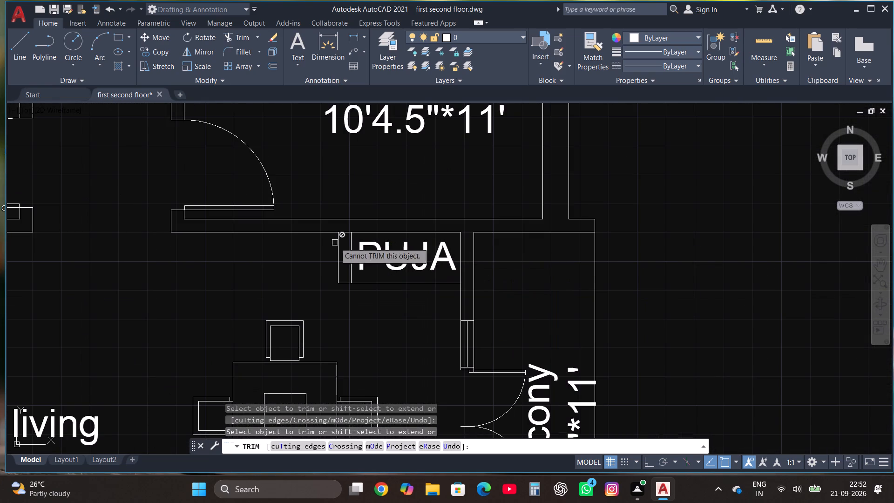
{"action": "left_click", "coordinate": [345, 232]}
{"action": "scroll", "coordinate": [654, 274], "scroll_direction": "down", "scroll_amount": 2}
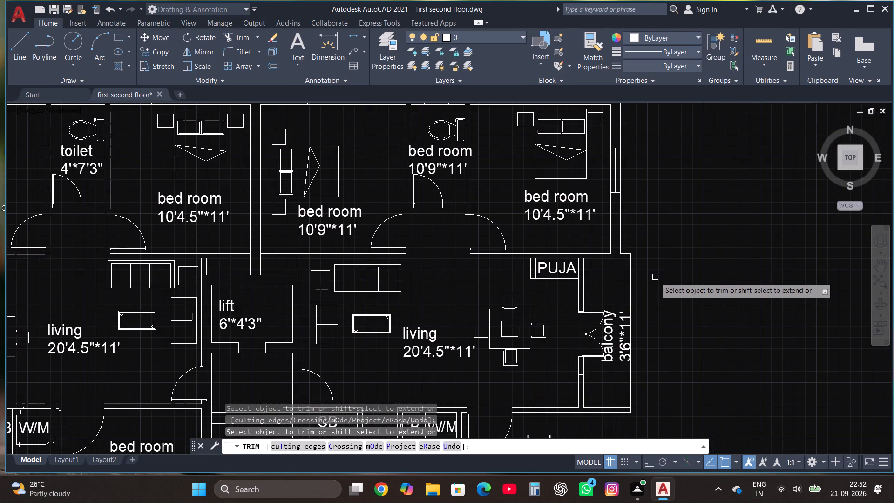
{"action": "scroll", "coordinate": [665, 278], "scroll_direction": "down", "scroll_amount": 1}
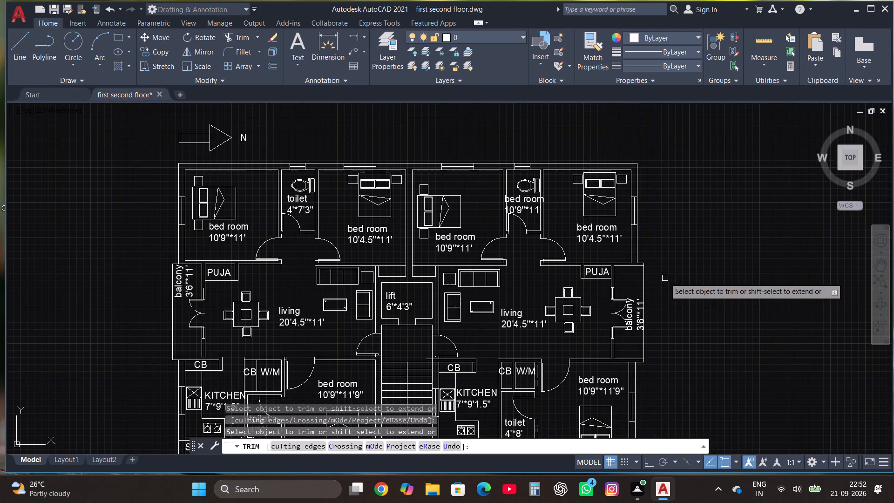
{"action": "key", "text": "Escape"}
Save the first second floor drawing.
{"action": "key", "text": "ctrl+s"}
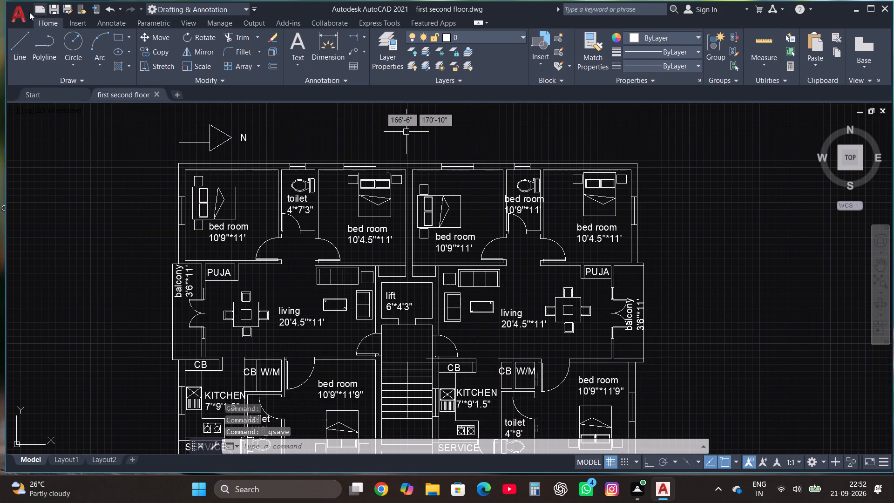
{"action": "type", "text": "LO"}
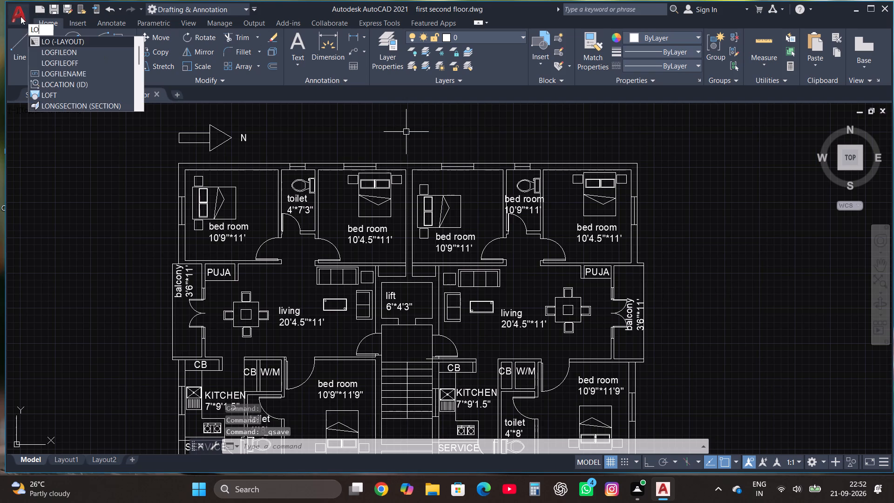
{"action": "left_click", "coordinate": [69, 65]}
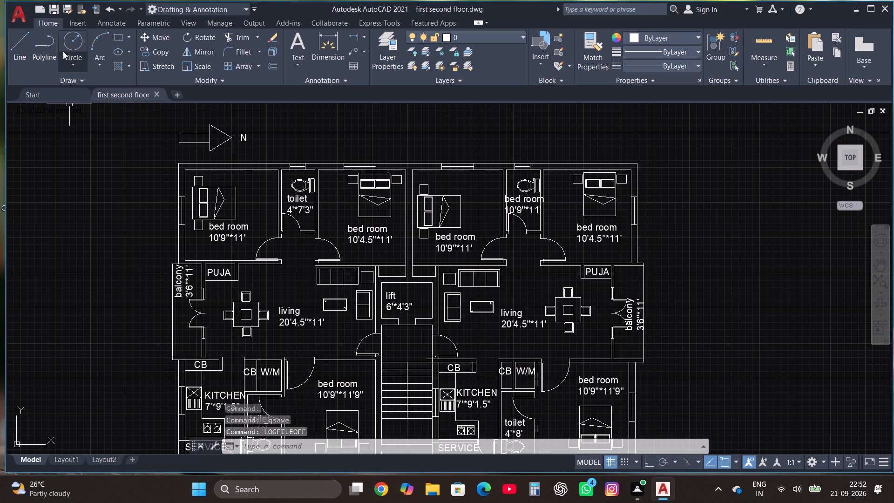
{"action": "left_click", "coordinate": [21, 14]}
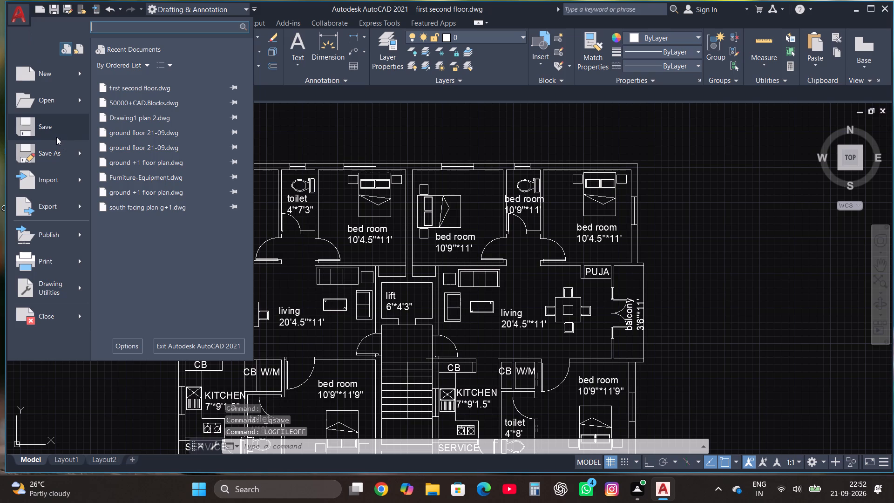
{"action": "left_click", "coordinate": [56, 137]}
Plot the drawing to PDF using the previous plot setup, applied to the layout, saving first second floor-Model.pdf in Downloads.
{"action": "left_click", "coordinate": [11, 18]}
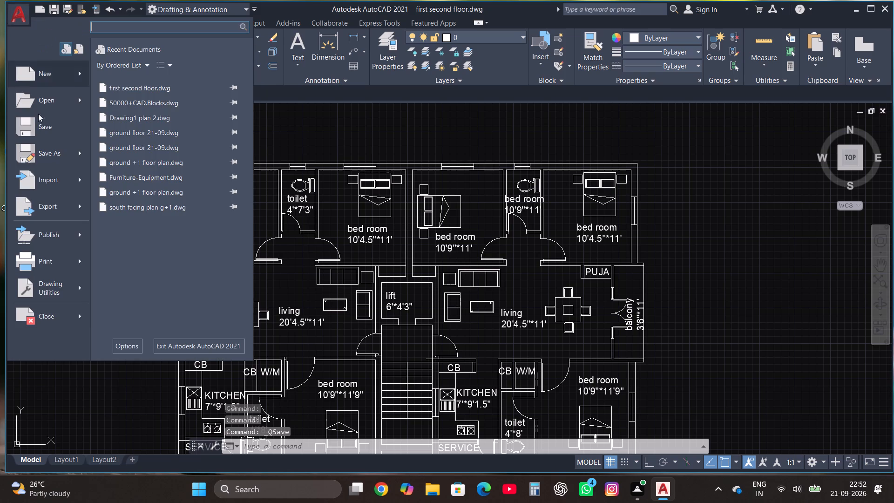
{"action": "left_click", "coordinate": [44, 261]}
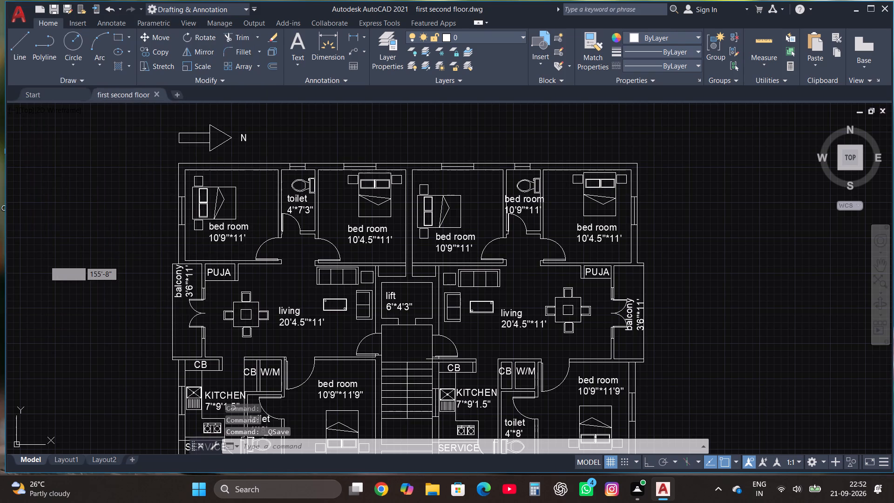
{"action": "left_click", "coordinate": [338, 123]}
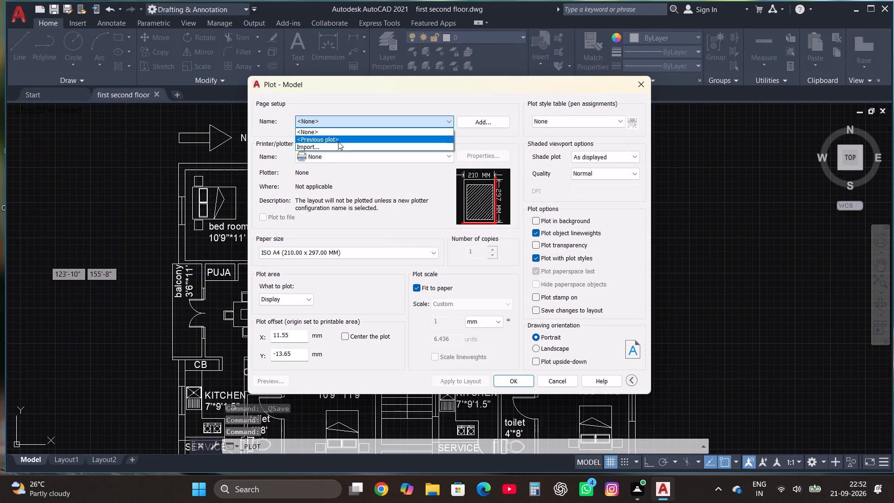
{"action": "left_click", "coordinate": [338, 142]}
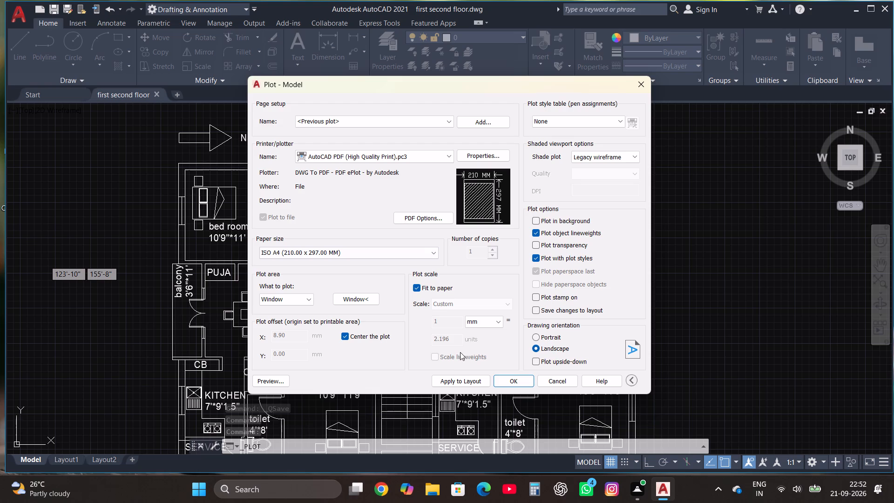
{"action": "left_click", "coordinate": [464, 381]}
{"action": "left_click", "coordinate": [508, 382]}
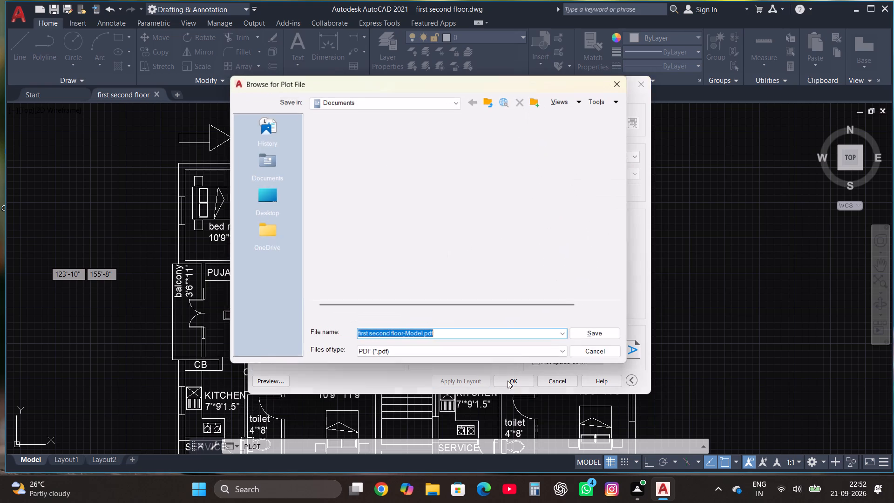
{"action": "left_click", "coordinate": [429, 105]}
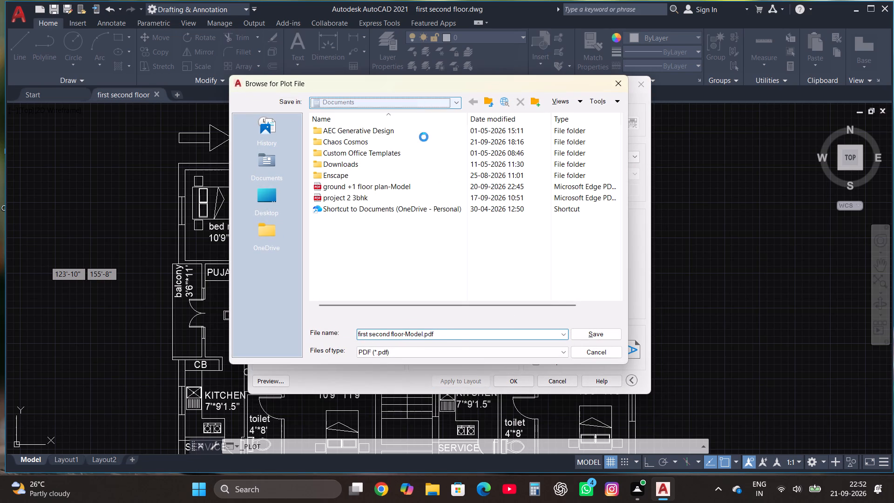
{"action": "left_click", "coordinate": [380, 243]}
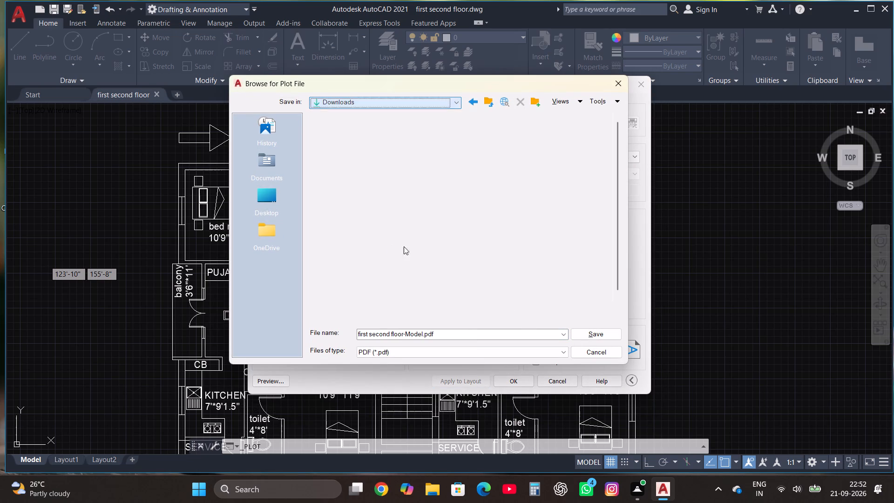
{"action": "left_click", "coordinate": [579, 335]}
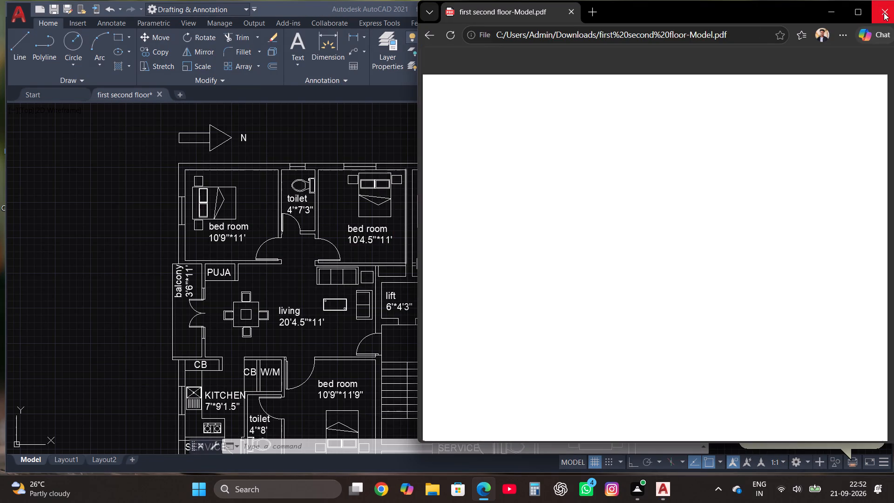
{"action": "left_click", "coordinate": [884, 13]}
Export the drawing as the DWF file first second floor.dwf in the Downloads folder.
{"action": "left_click", "coordinate": [18, 7]}
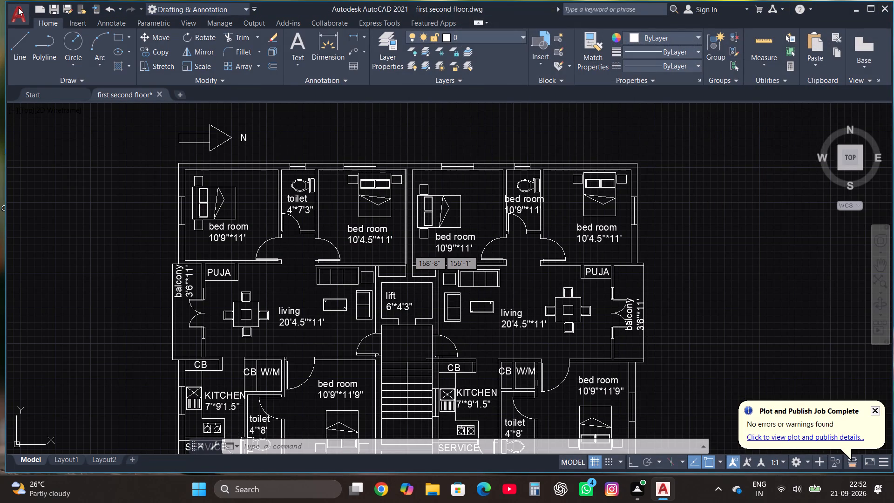
{"action": "left_click", "coordinate": [49, 203]}
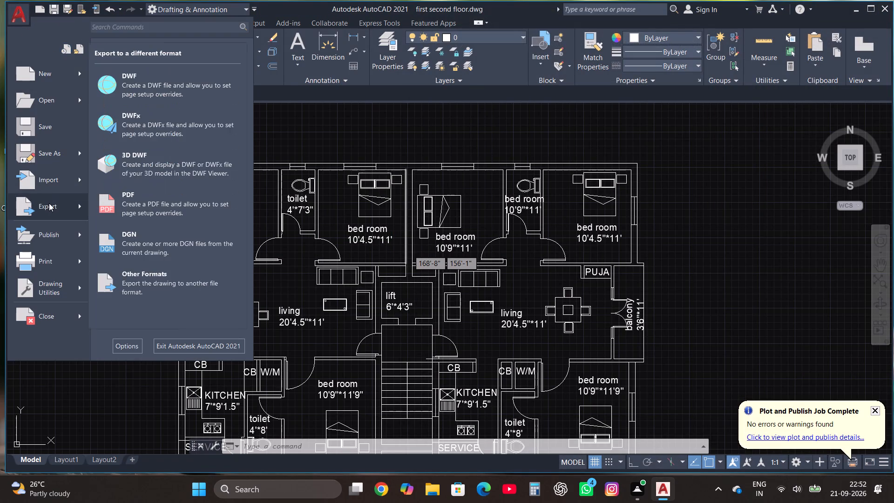
{"action": "left_click", "coordinate": [149, 87]}
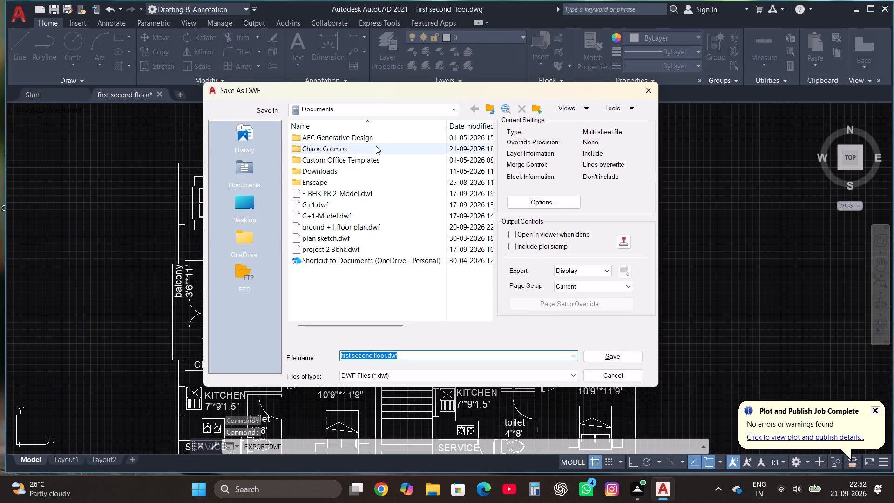
{"action": "left_click", "coordinate": [379, 111]}
{"action": "left_click", "coordinate": [361, 249]}
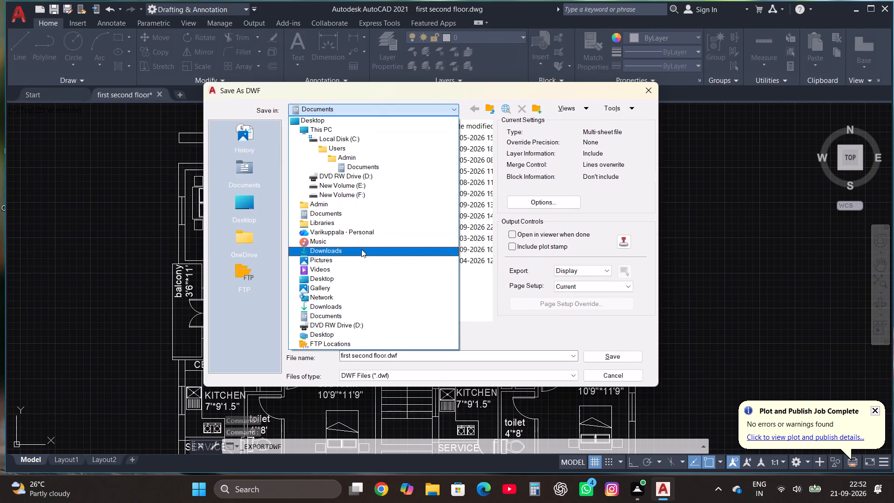
{"action": "left_click", "coordinate": [618, 355]}
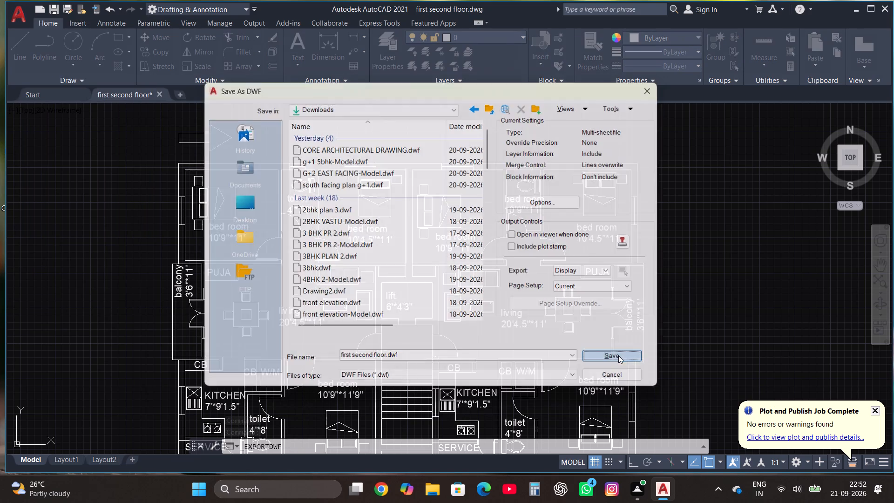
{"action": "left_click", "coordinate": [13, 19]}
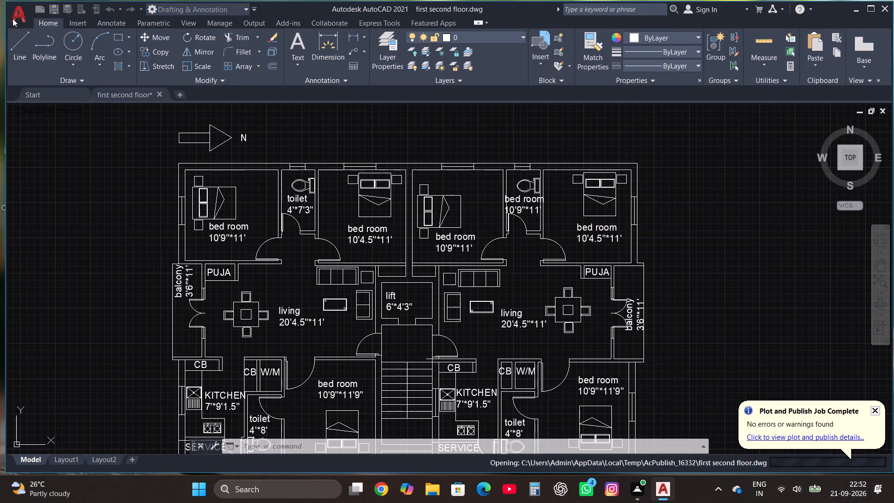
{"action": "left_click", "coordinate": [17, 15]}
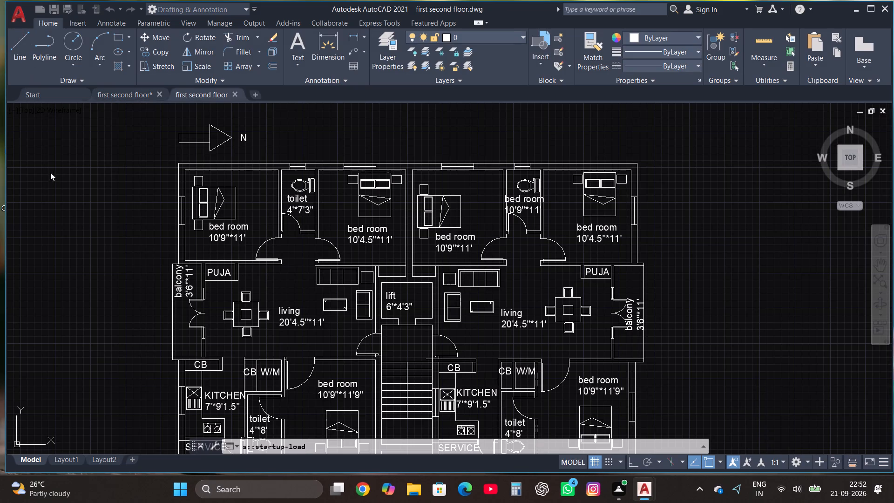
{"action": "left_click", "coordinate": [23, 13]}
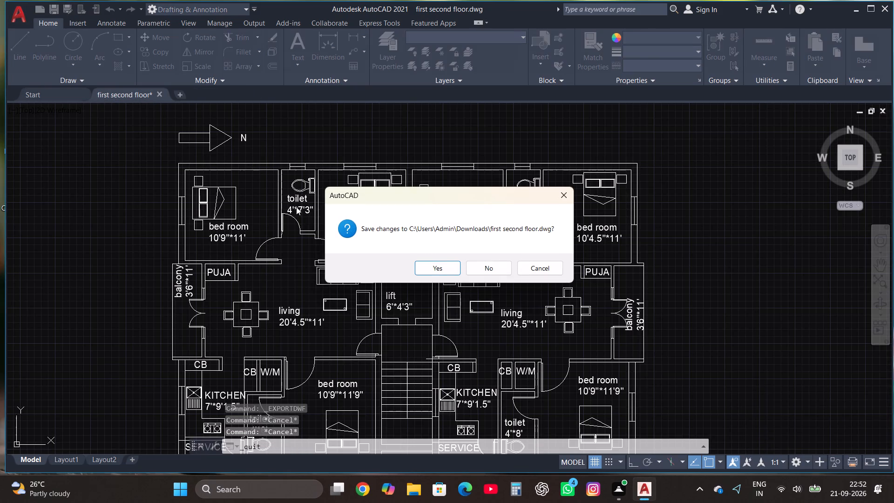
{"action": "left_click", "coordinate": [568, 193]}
Save the drawing as first second floor in Downloads in AutoCAD 2018 Drawing format, replacing the existing file.
{"action": "left_click", "coordinate": [21, 12]}
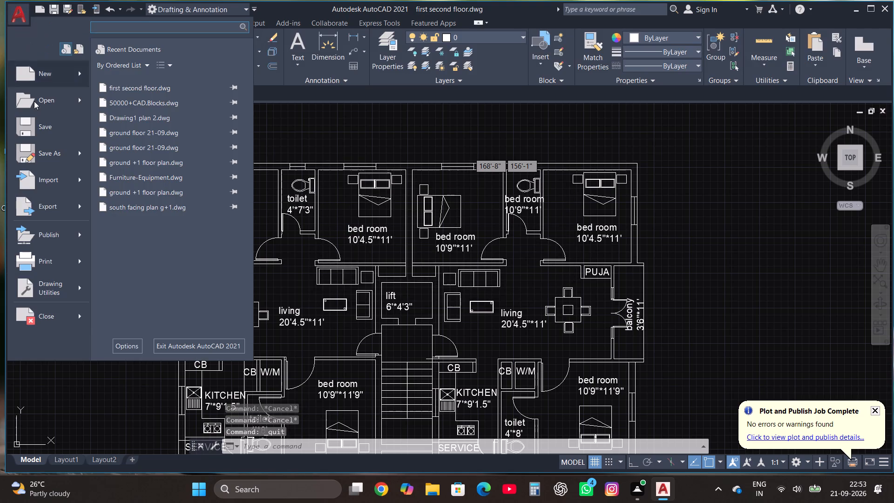
{"action": "left_click", "coordinate": [49, 154]}
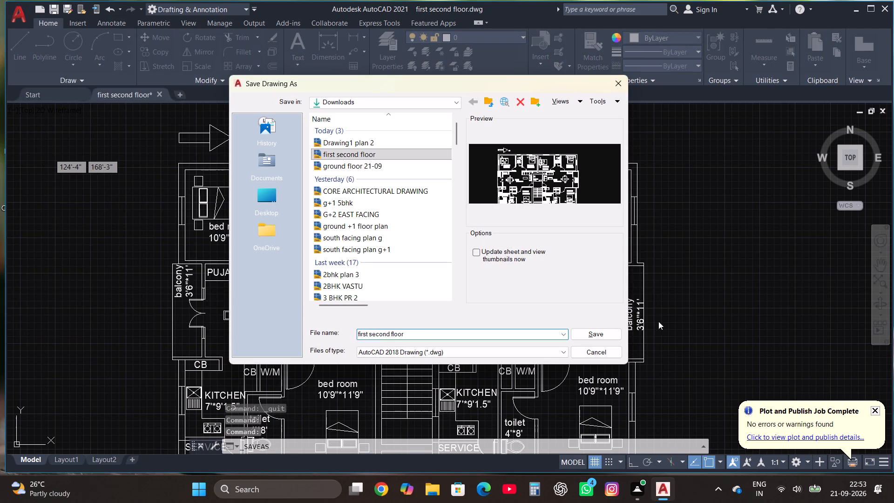
{"action": "left_click", "coordinate": [605, 334]}
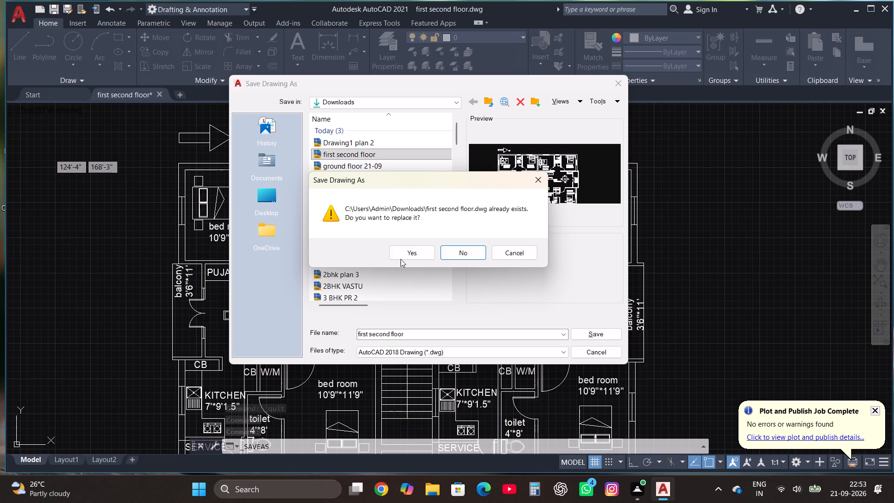
{"action": "left_click", "coordinate": [399, 258]}
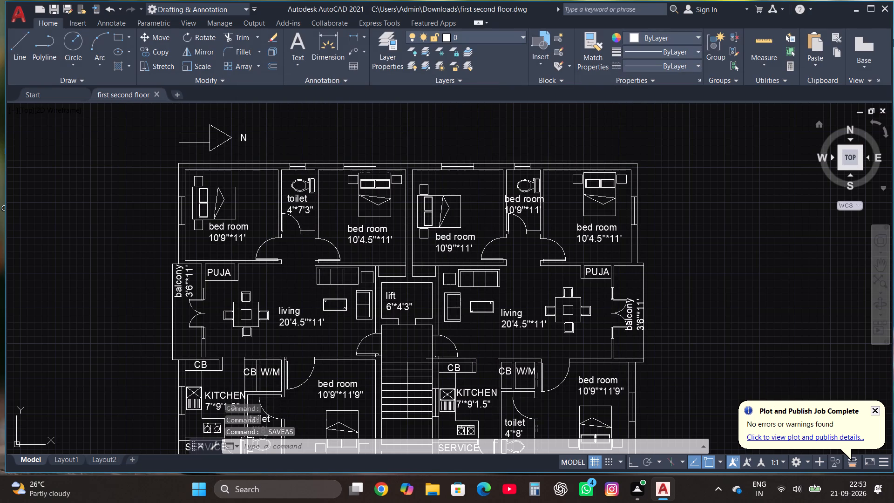
Close the drawing application.
{"action": "left_click", "coordinate": [882, 3]}
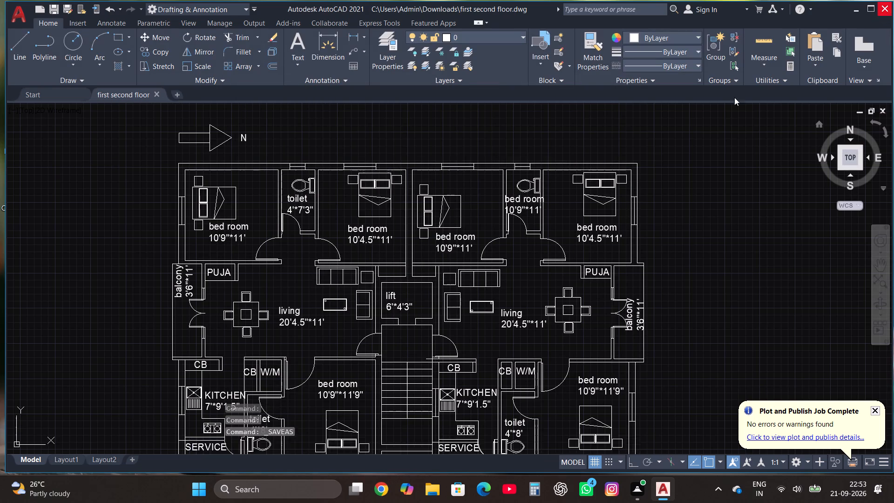